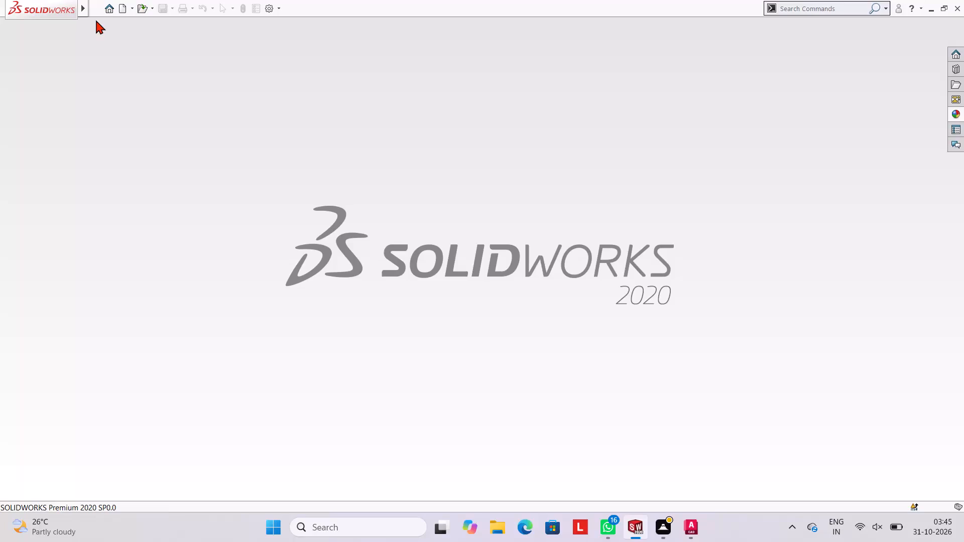
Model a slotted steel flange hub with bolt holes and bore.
Create a new part document and open a sketch on the Front Plane.
{"action": "left_click", "coordinate": [124, 8]}
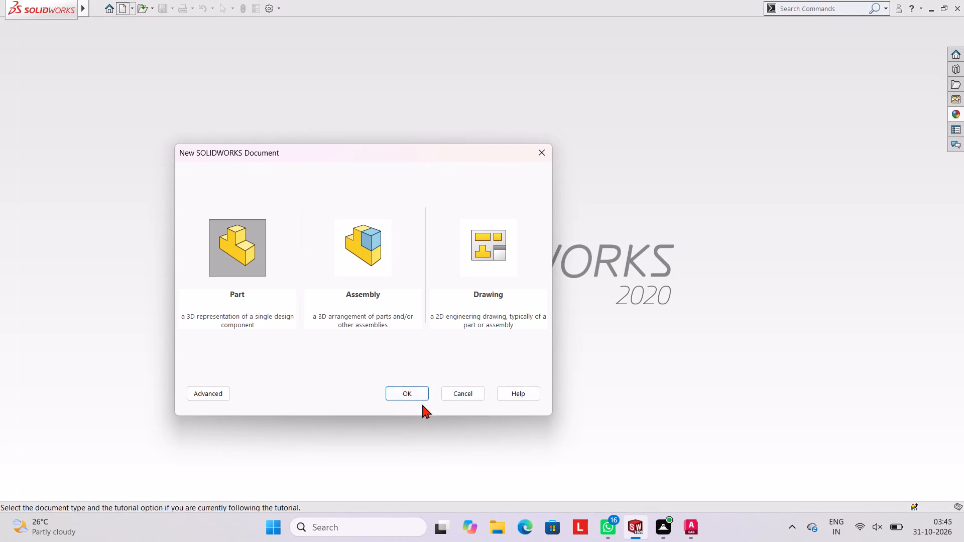
{"action": "left_click", "coordinate": [412, 393]}
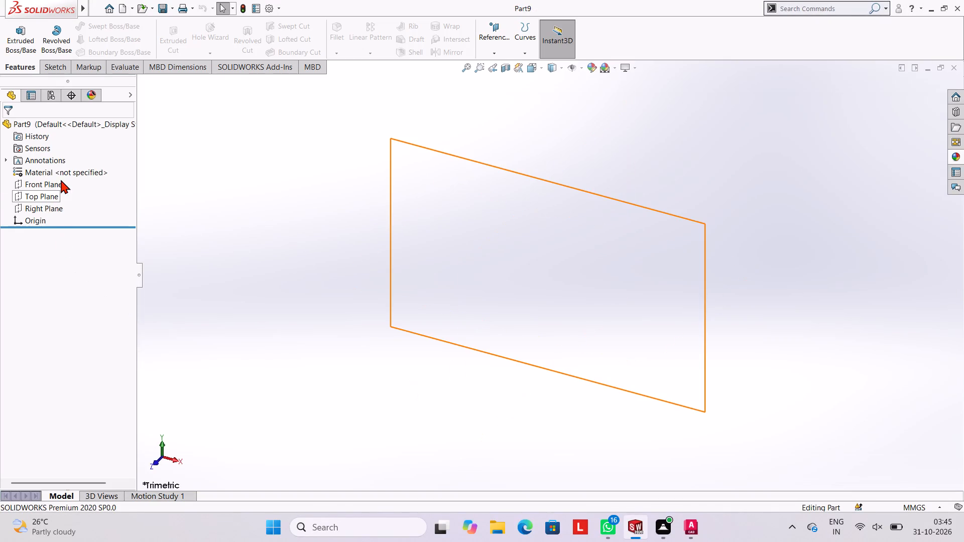
{"action": "left_click", "coordinate": [55, 186]}
{"action": "left_click", "coordinate": [61, 175]}
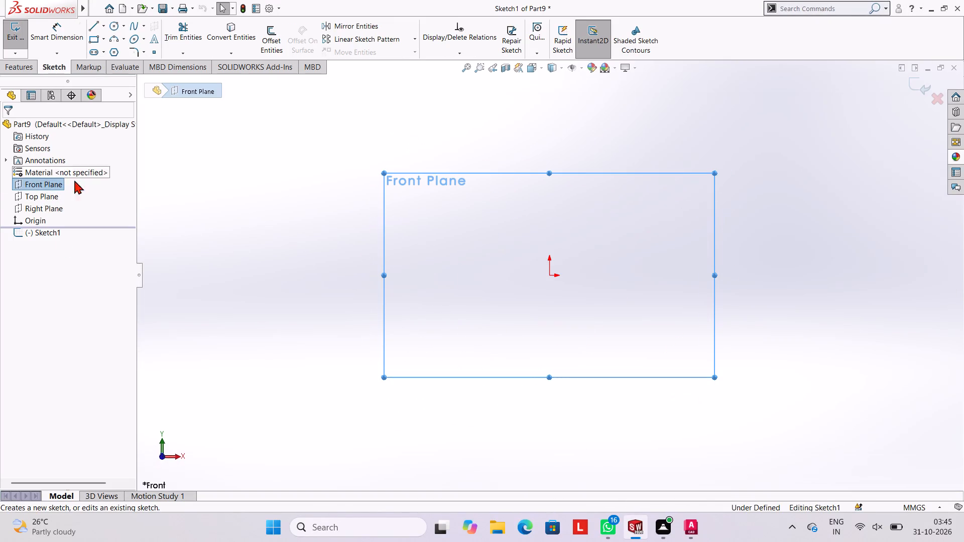
{"action": "left_click", "coordinate": [400, 250]}
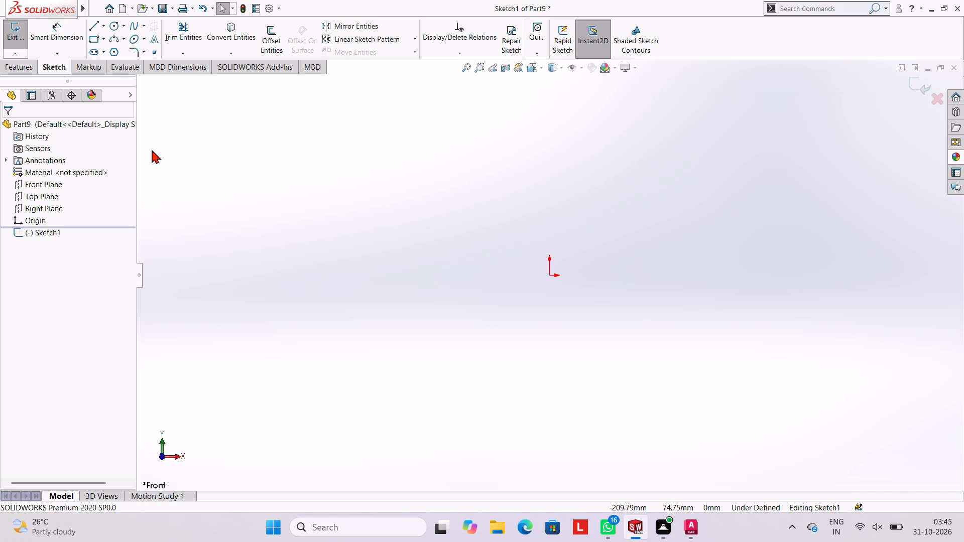
Sketch a circle centred on the origin with a diameter of 48 mm.
{"action": "left_click", "coordinate": [112, 24]}
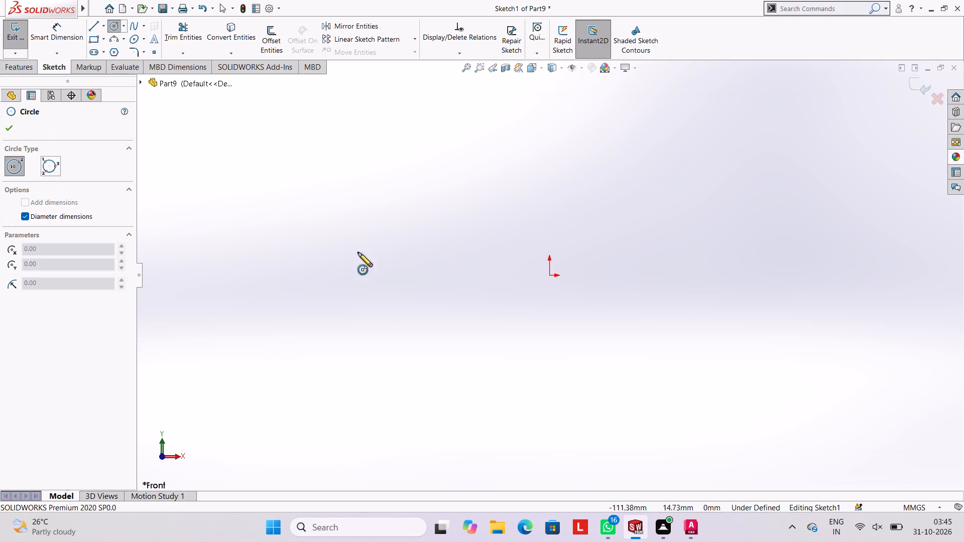
{"action": "left_click", "coordinate": [549, 276]}
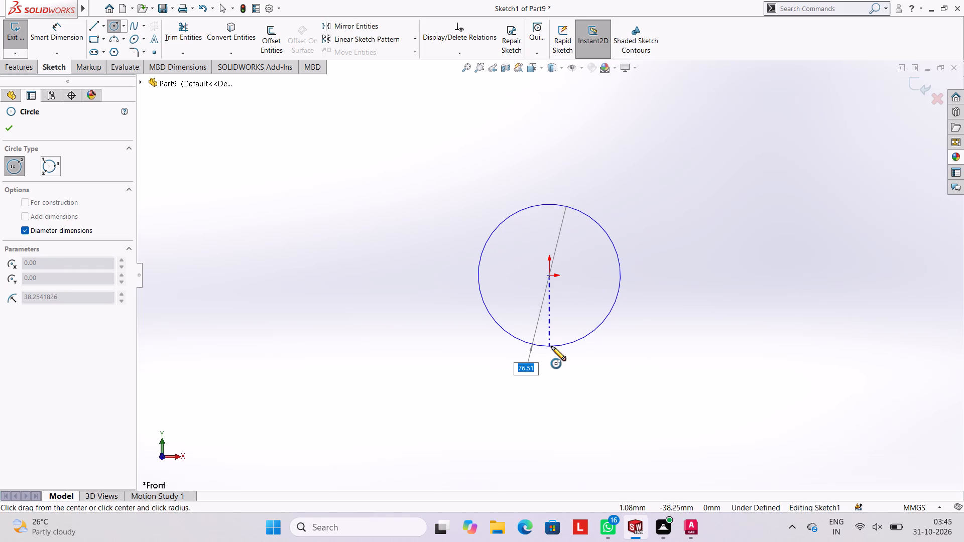
{"action": "type", "text": "48"}
{"action": "key", "text": "Return"}
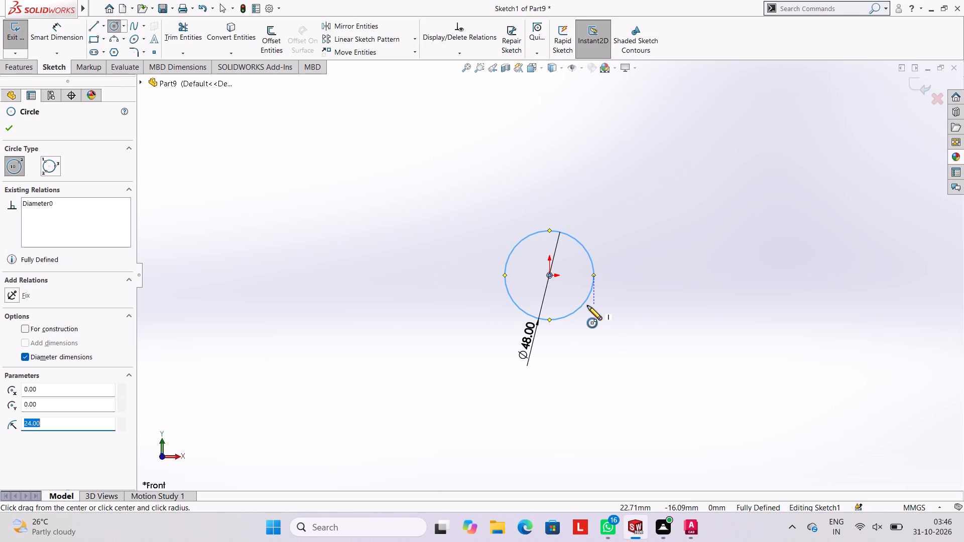
{"action": "key", "text": "Escape"}
{"action": "key", "text": "Escape"}
{"action": "key", "text": "Escape"}
{"action": "key", "text": "Escape"}
{"action": "scroll", "coordinate": [574, 264], "scroll_direction": "down", "scroll_amount": 3}
{"action": "scroll", "coordinate": [521, 306], "scroll_direction": "down", "scroll_amount": 3}
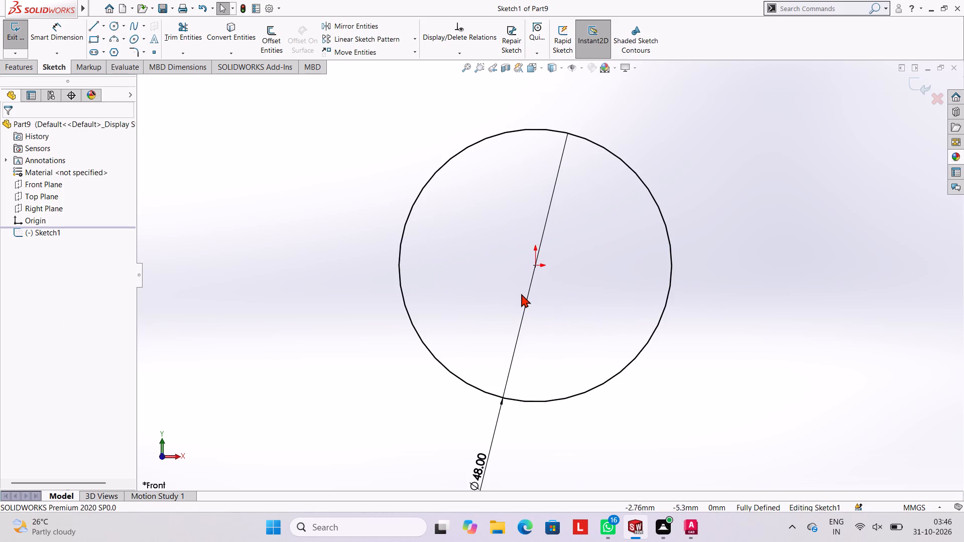
{"action": "key", "text": "Escape"}
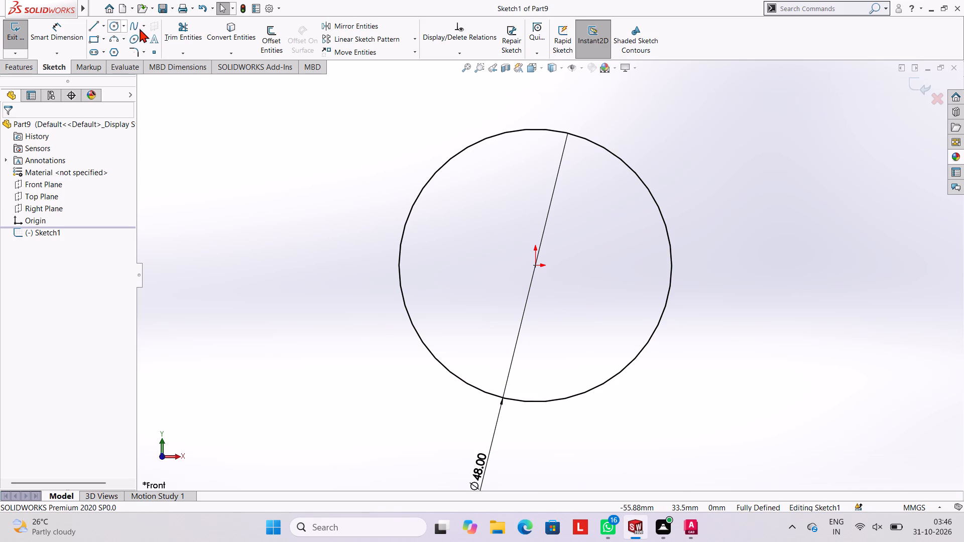
Sketch a second circle centred on the origin, 36 mm in diameter, inside the 48 mm circle.
{"action": "left_click", "coordinate": [114, 24]}
{"action": "left_click", "coordinate": [536, 267]}
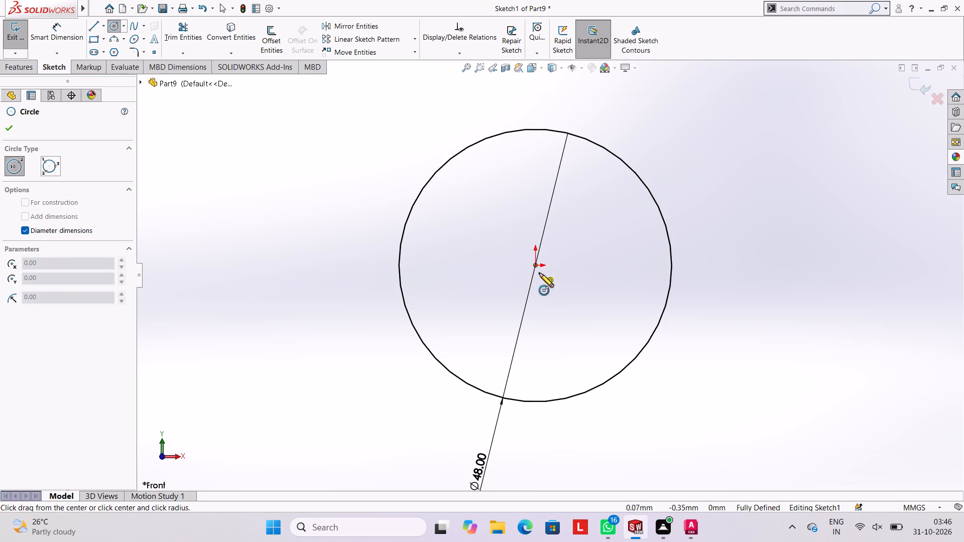
{"action": "type", "text": "36"}
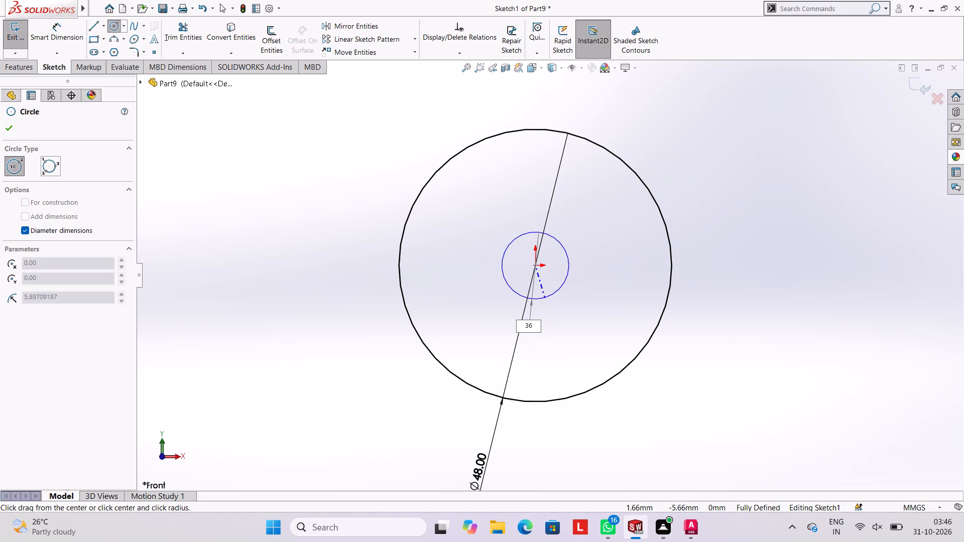
{"action": "key", "text": "Return"}
{"action": "key", "text": "Escape"}
{"action": "key", "text": "Escape"}
{"action": "key", "text": "Escape"}
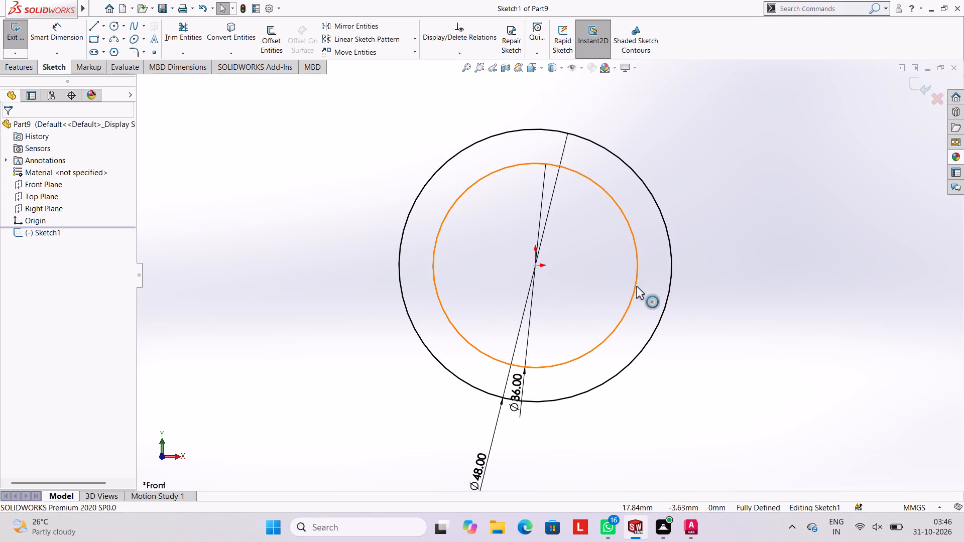
Convert the 36 mm circle to construction geometry.
{"action": "left_click", "coordinate": [635, 286]}
{"action": "left_click", "coordinate": [678, 259]}
{"action": "key", "text": "Escape"}
{"action": "key", "text": "Escape"}
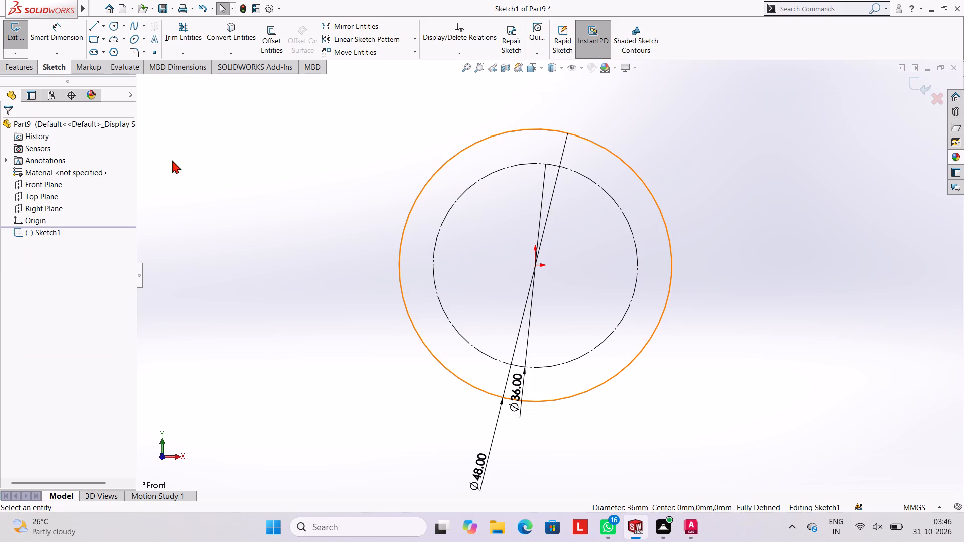
Draw two separate lines from the origin to the 48 mm circle, one horizontal to its right quadrant and one vertical to its top quadrant.
{"action": "left_click", "coordinate": [94, 25]}
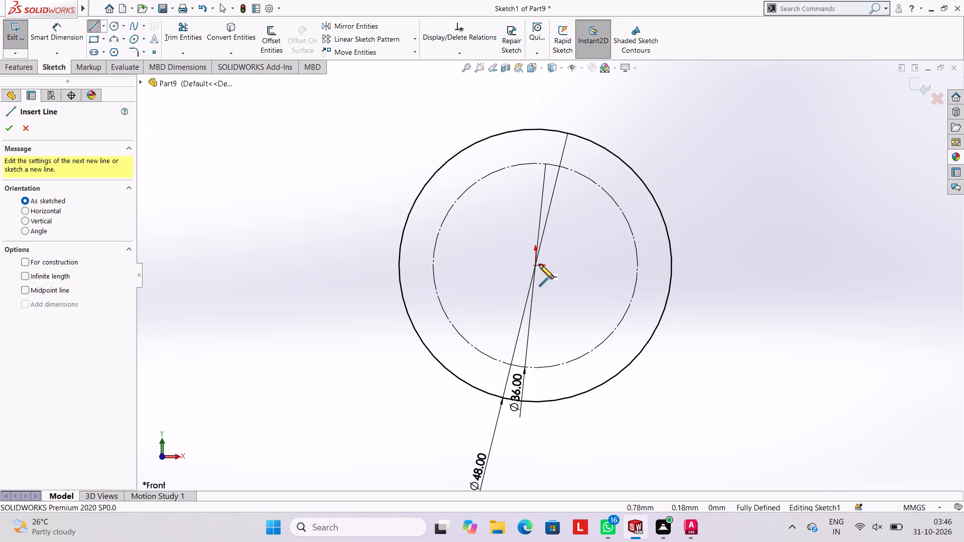
{"action": "left_click", "coordinate": [535, 265]}
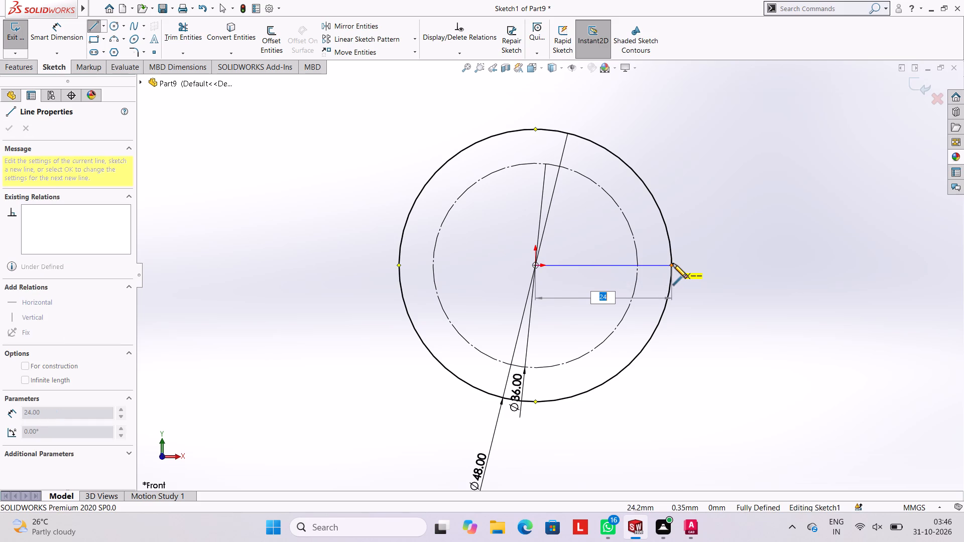
{"action": "left_click", "coordinate": [673, 263]}
{"action": "key", "text": "Escape"}
{"action": "key", "text": "Escape"}
{"action": "key", "text": "Escape"}
{"action": "key", "text": "Escape"}
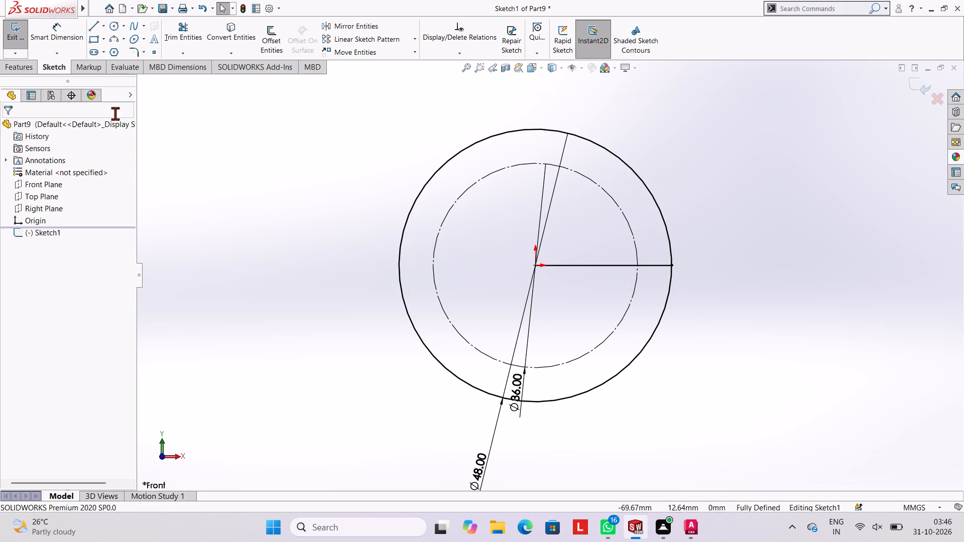
{"action": "left_click", "coordinate": [95, 28]}
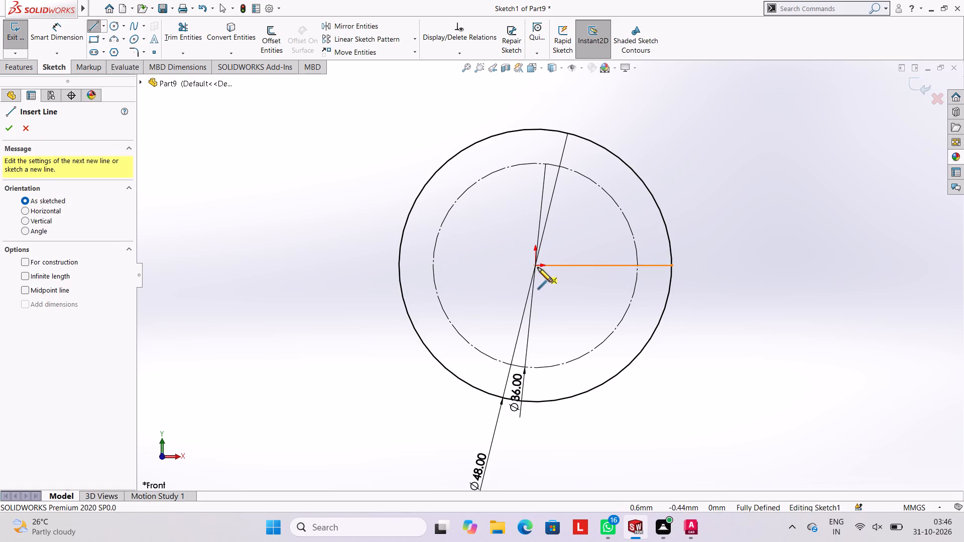
{"action": "left_click", "coordinate": [534, 266]}
{"action": "left_click", "coordinate": [535, 129]}
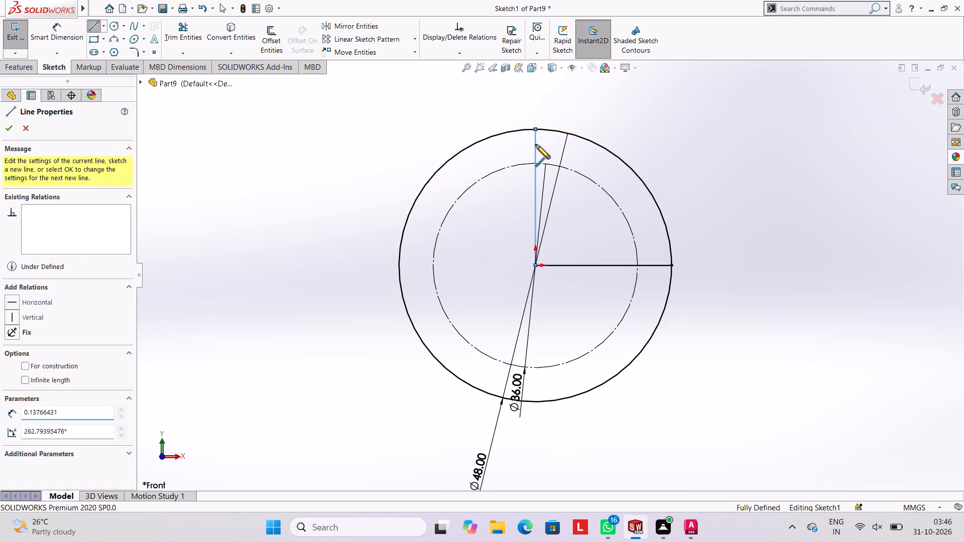
{"action": "key", "text": "Escape"}
{"action": "key", "text": "Escape"}
{"action": "key", "text": "Escape"}
Draw two more lines from the origin, one to the 48 mm circle's left quadrant and one to its bottom quadrant.
{"action": "left_click", "coordinate": [96, 26]}
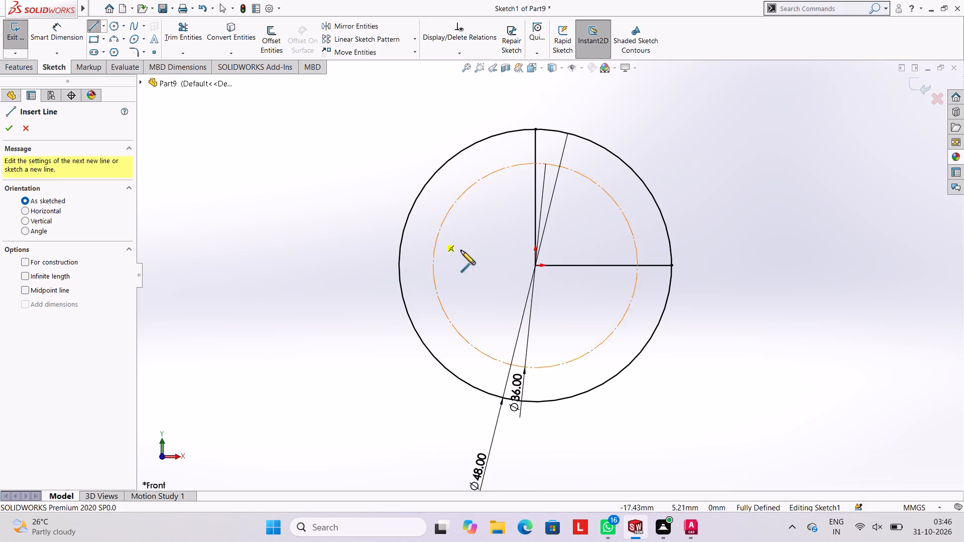
{"action": "left_click", "coordinate": [536, 264]}
{"action": "left_click", "coordinate": [398, 268]}
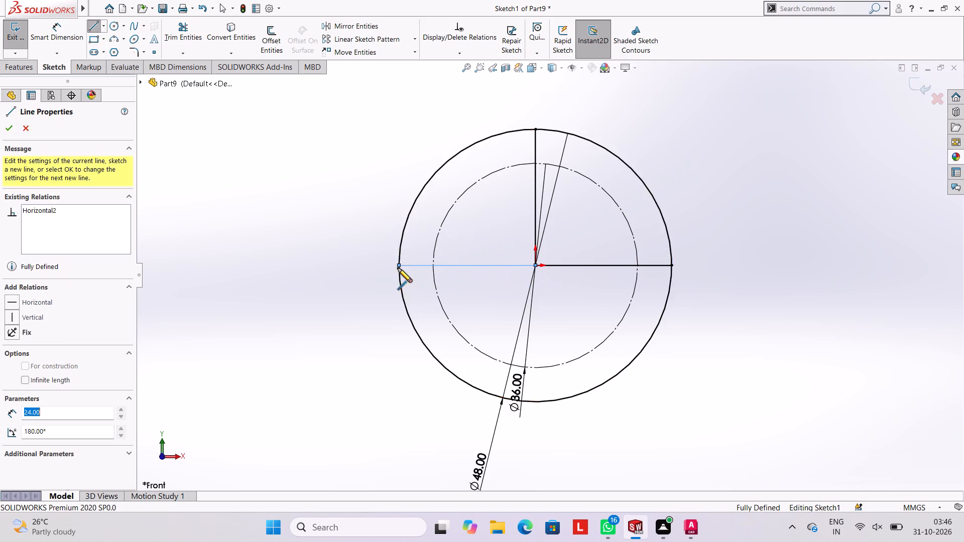
{"action": "key", "text": "Escape"}
{"action": "key", "text": "Escape"}
{"action": "key", "text": "Escape"}
{"action": "left_click", "coordinate": [95, 26]}
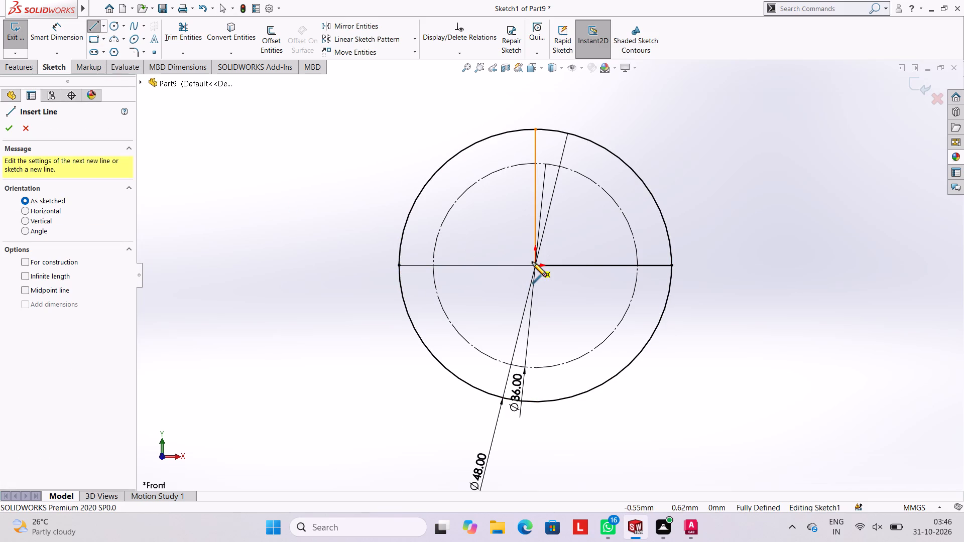
{"action": "left_click", "coordinate": [536, 266]}
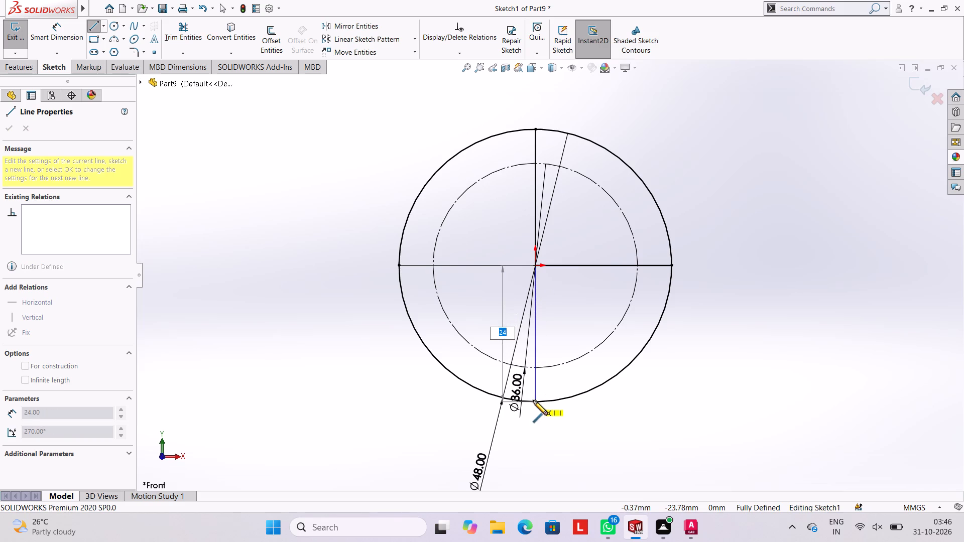
{"action": "left_click", "coordinate": [536, 403]}
{"action": "key", "text": "Escape"}
{"action": "key", "text": "Escape"}
{"action": "key", "text": "Escape"}
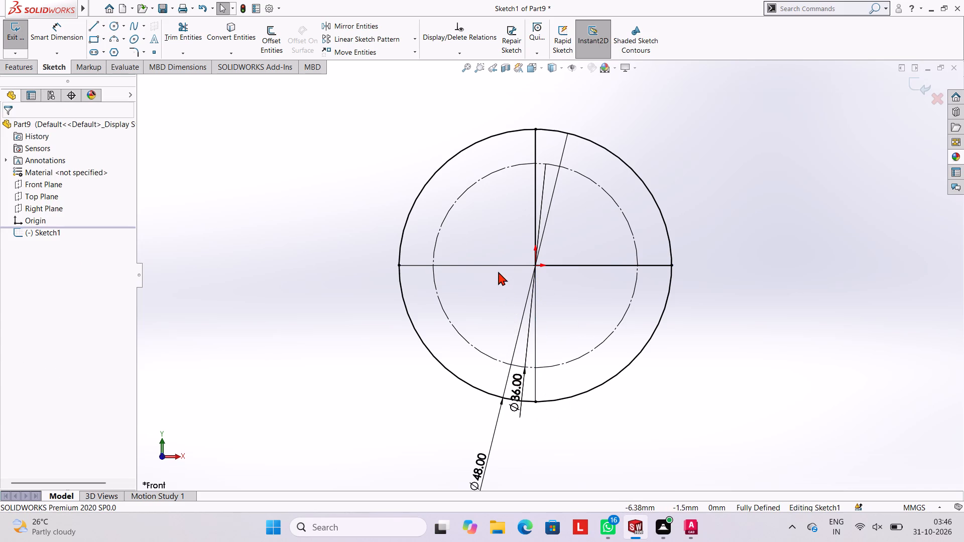
Convert all four lines radiating from the origin to construction geometry.
{"action": "left_click", "coordinate": [498, 266]}
{"action": "left_click", "coordinate": [544, 240]}
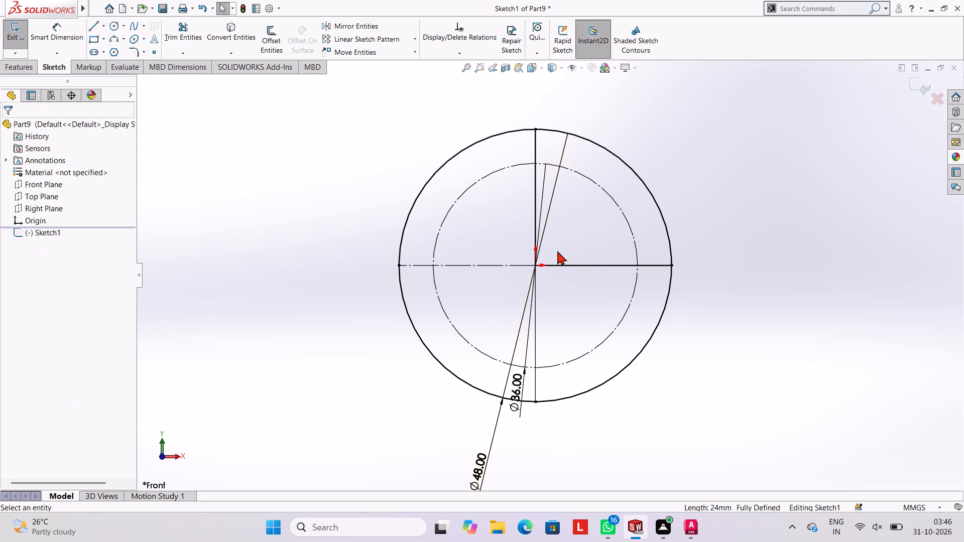
{"action": "left_click", "coordinate": [567, 264]}
{"action": "left_click", "coordinate": [613, 236]}
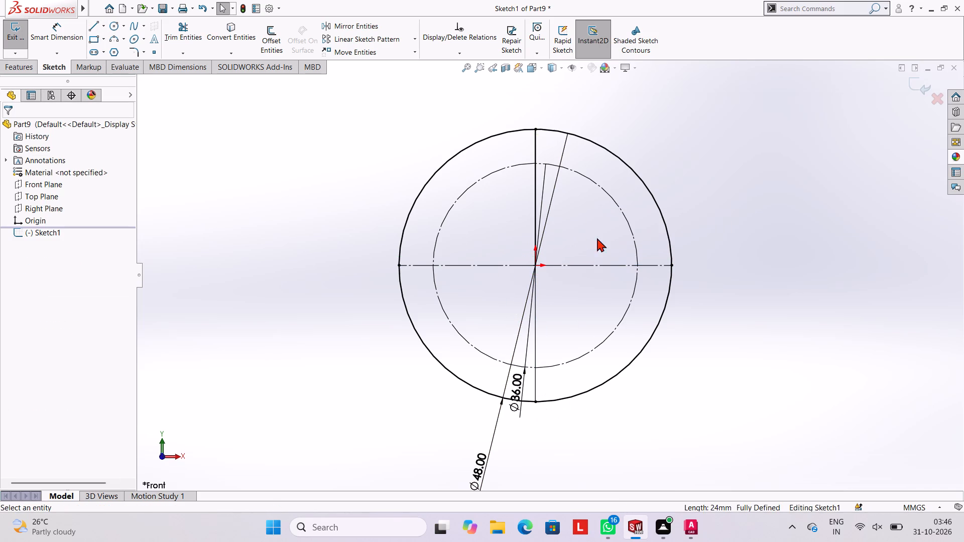
{"action": "left_click", "coordinate": [534, 218]}
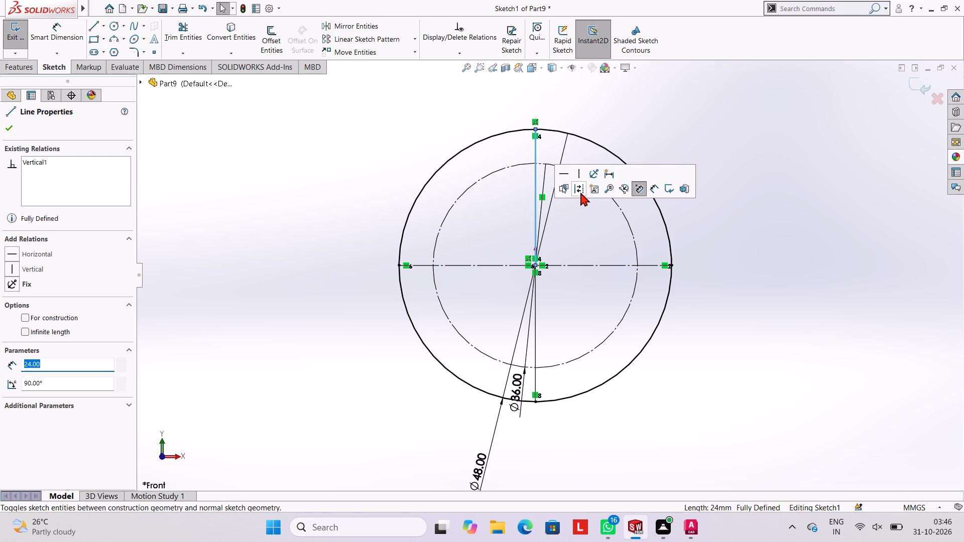
{"action": "left_click", "coordinate": [580, 192]}
{"action": "left_click", "coordinate": [538, 309]}
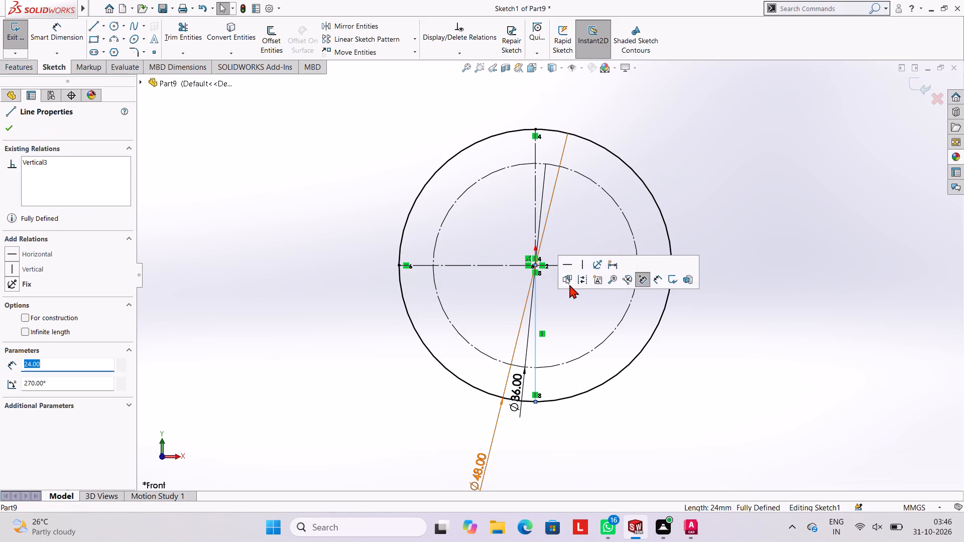
{"action": "left_click", "coordinate": [582, 282]}
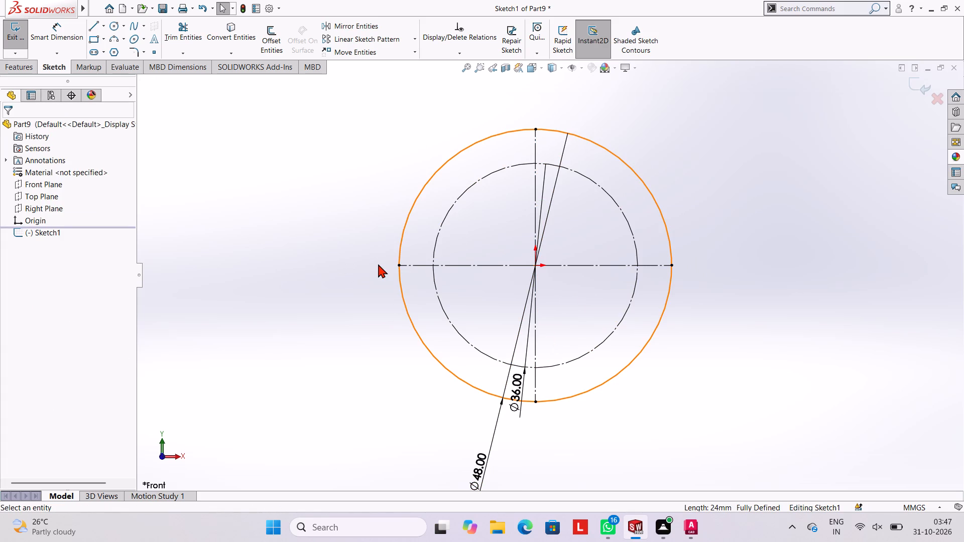
Sketch a circle of radius 3 mm, dimensioned by radius, centred where the upper vertical centreline crosses the 36 mm construction circle.
{"action": "left_click", "coordinate": [110, 27]}
{"action": "left_click", "coordinate": [29, 215]}
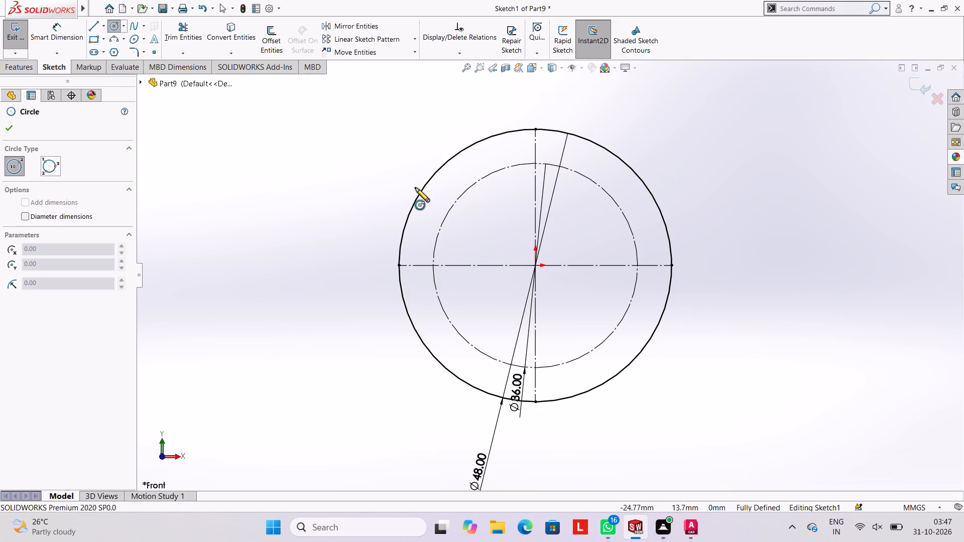
{"action": "left_click", "coordinate": [537, 164]}
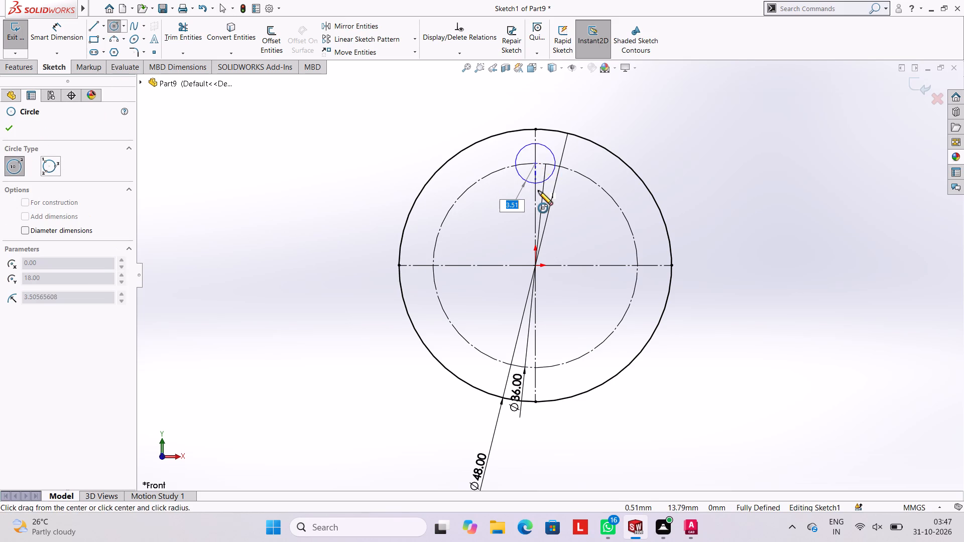
{"action": "key", "text": "3"}
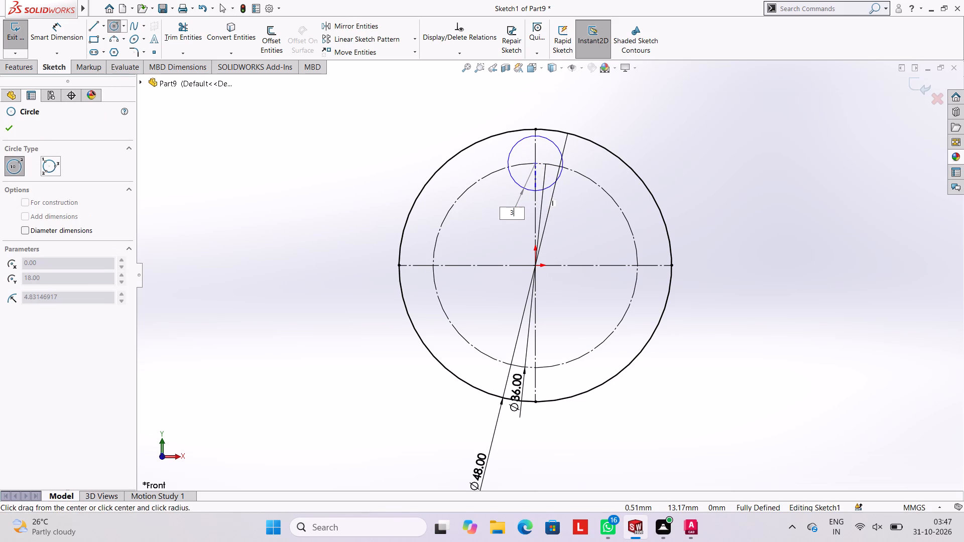
{"action": "key", "text": "Return"}
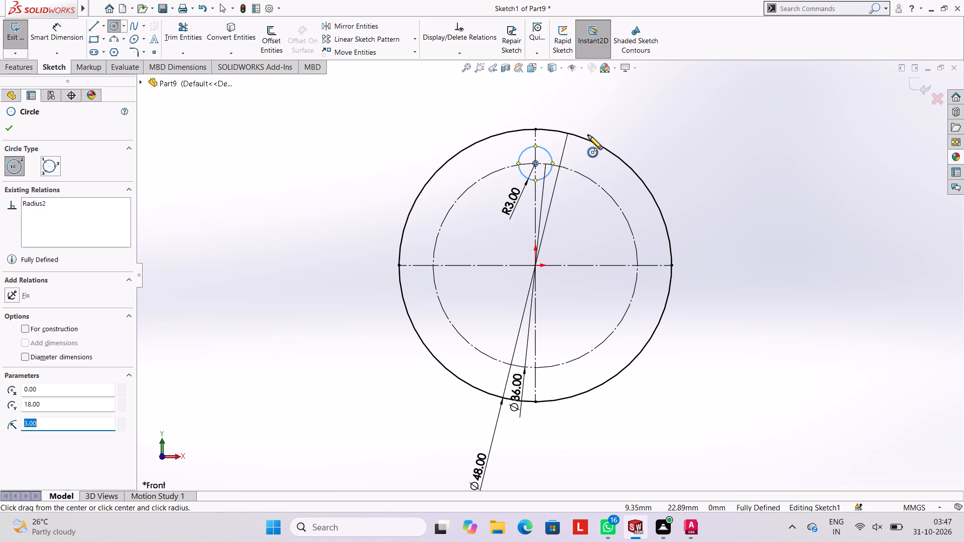
{"action": "key", "text": "Escape"}
{"action": "key", "text": "Escape"}
{"action": "key", "text": "Escape"}
{"action": "key", "text": "Escape"}
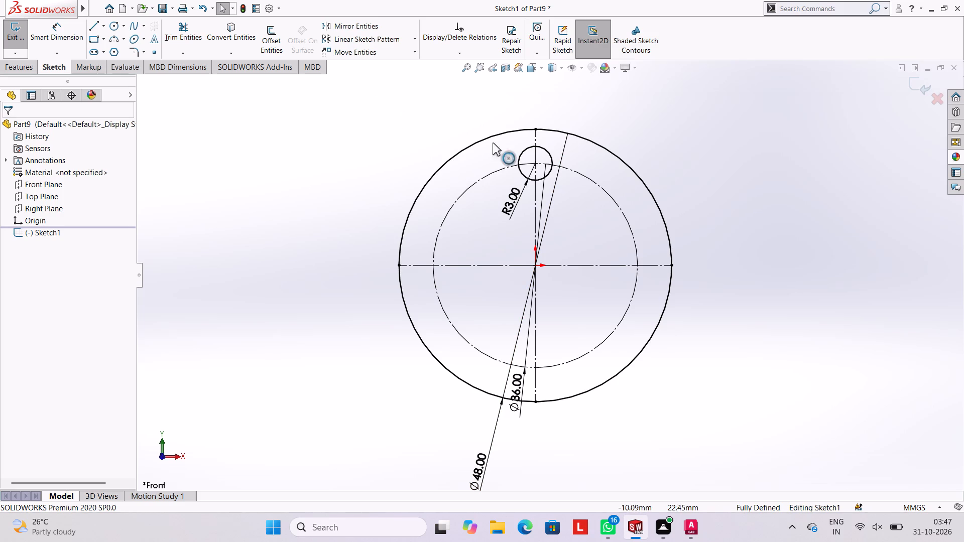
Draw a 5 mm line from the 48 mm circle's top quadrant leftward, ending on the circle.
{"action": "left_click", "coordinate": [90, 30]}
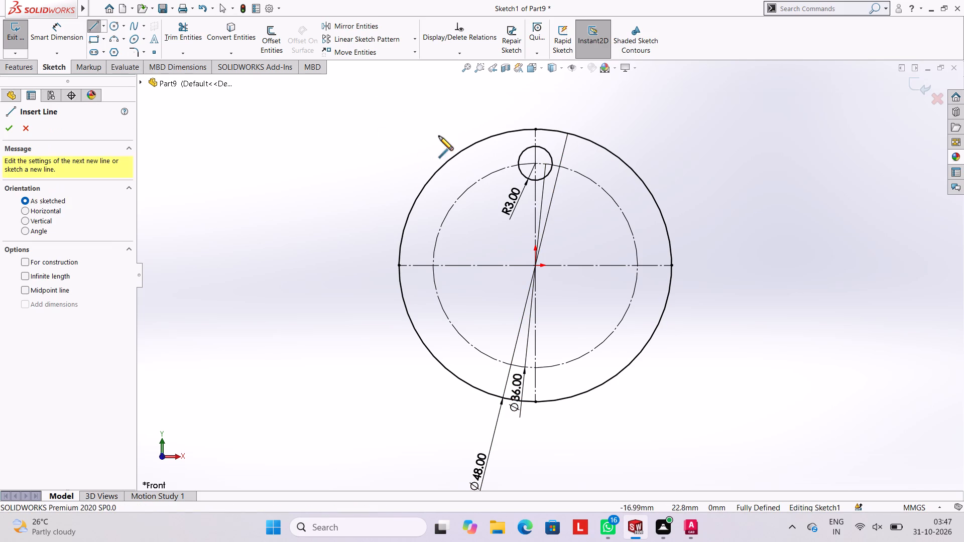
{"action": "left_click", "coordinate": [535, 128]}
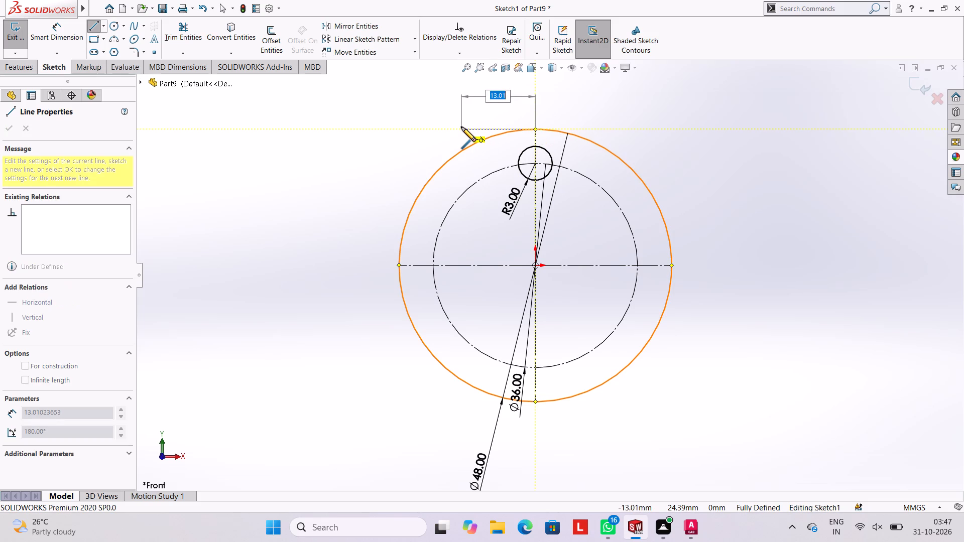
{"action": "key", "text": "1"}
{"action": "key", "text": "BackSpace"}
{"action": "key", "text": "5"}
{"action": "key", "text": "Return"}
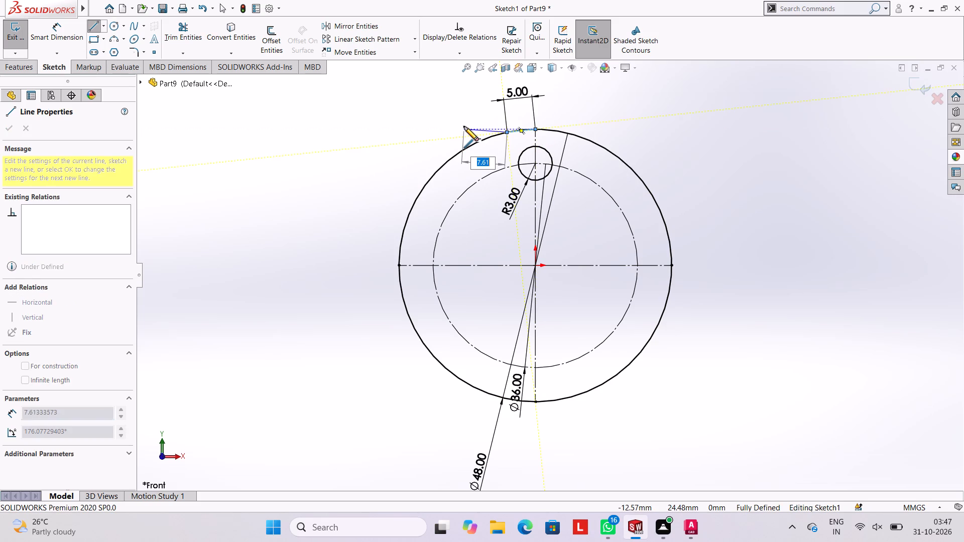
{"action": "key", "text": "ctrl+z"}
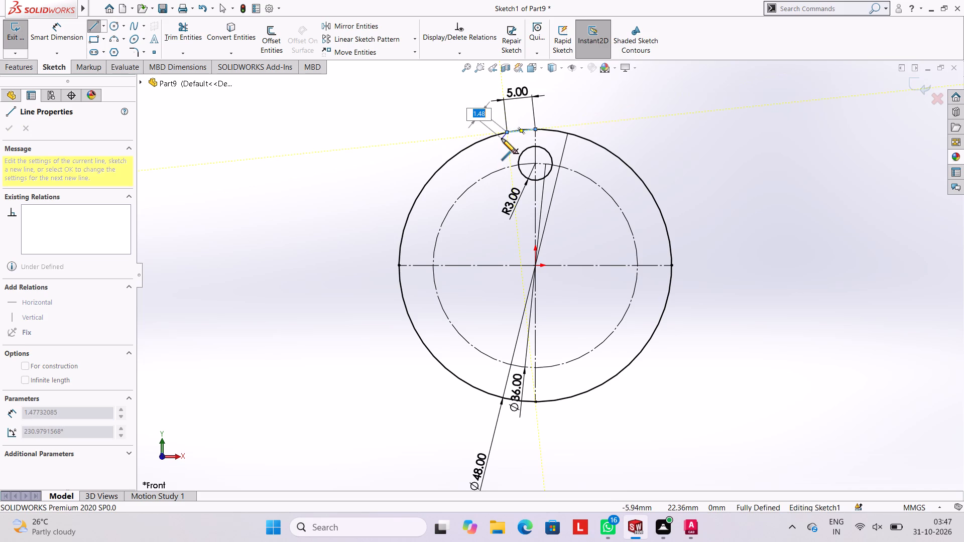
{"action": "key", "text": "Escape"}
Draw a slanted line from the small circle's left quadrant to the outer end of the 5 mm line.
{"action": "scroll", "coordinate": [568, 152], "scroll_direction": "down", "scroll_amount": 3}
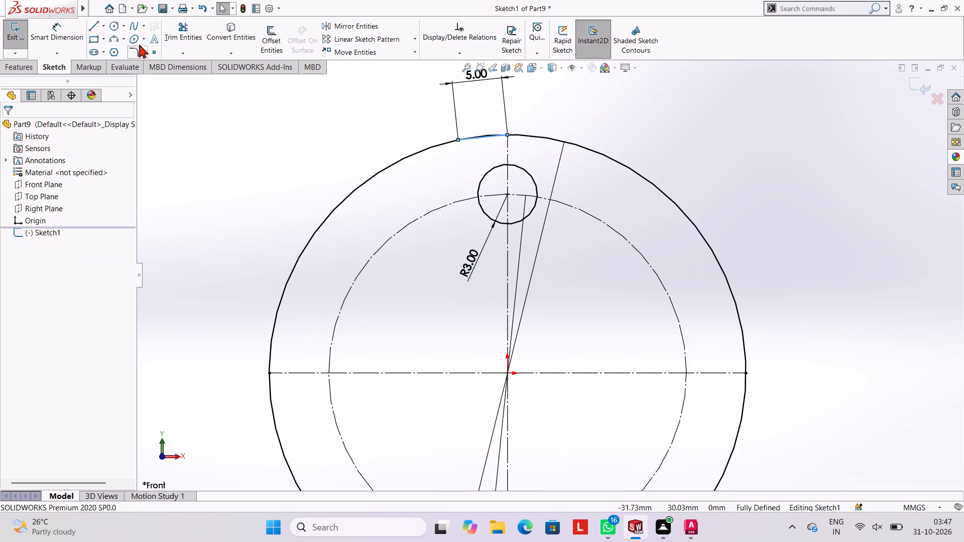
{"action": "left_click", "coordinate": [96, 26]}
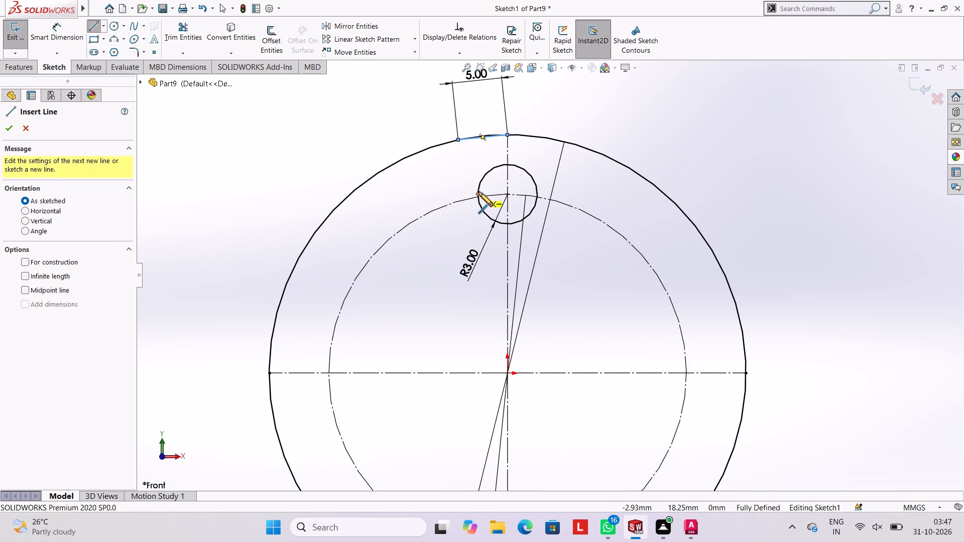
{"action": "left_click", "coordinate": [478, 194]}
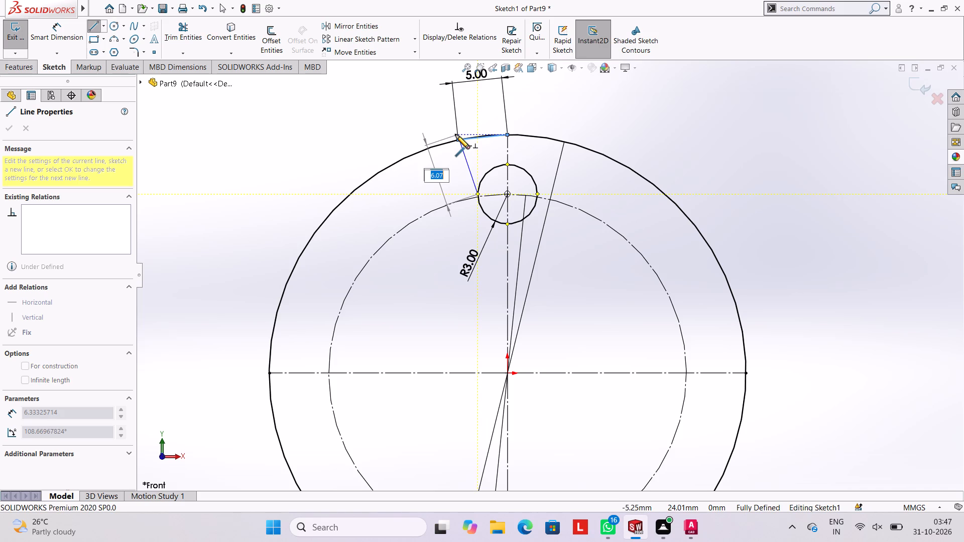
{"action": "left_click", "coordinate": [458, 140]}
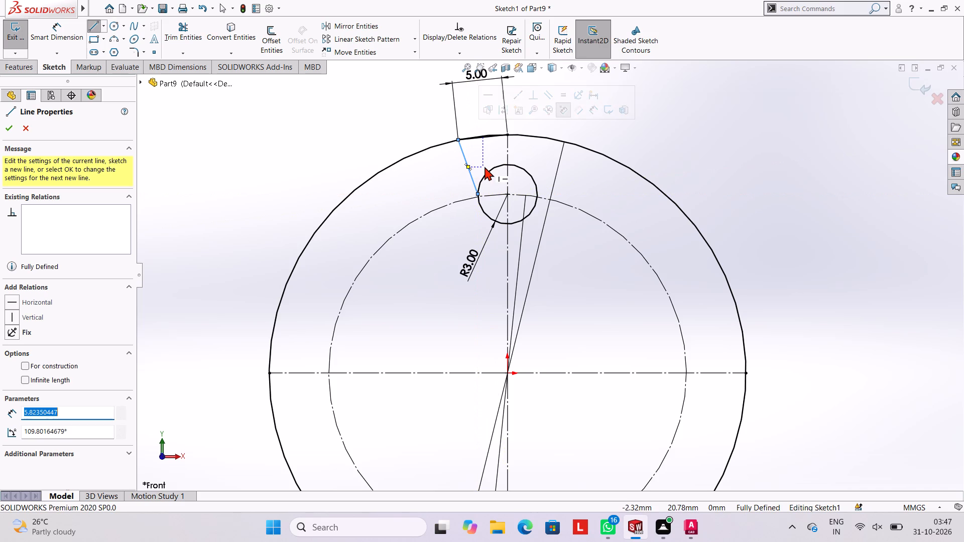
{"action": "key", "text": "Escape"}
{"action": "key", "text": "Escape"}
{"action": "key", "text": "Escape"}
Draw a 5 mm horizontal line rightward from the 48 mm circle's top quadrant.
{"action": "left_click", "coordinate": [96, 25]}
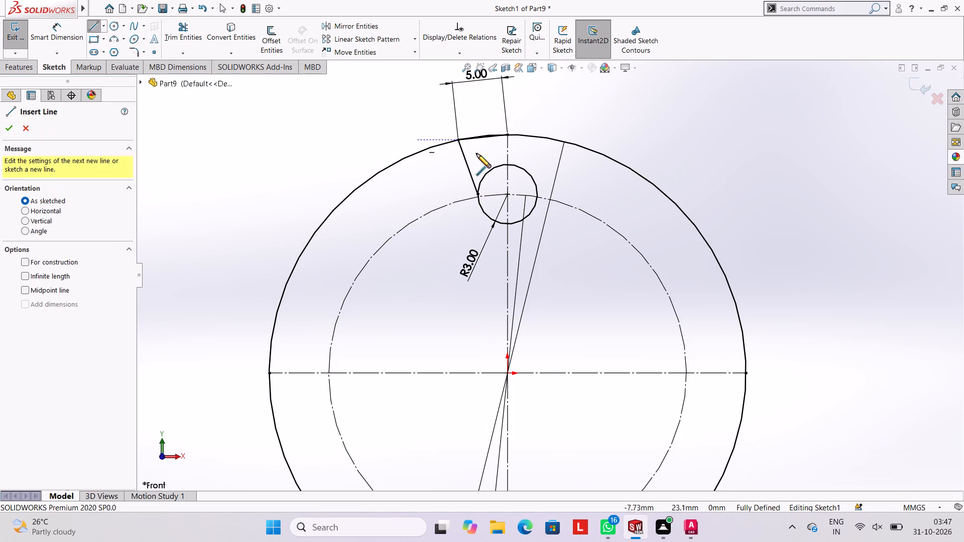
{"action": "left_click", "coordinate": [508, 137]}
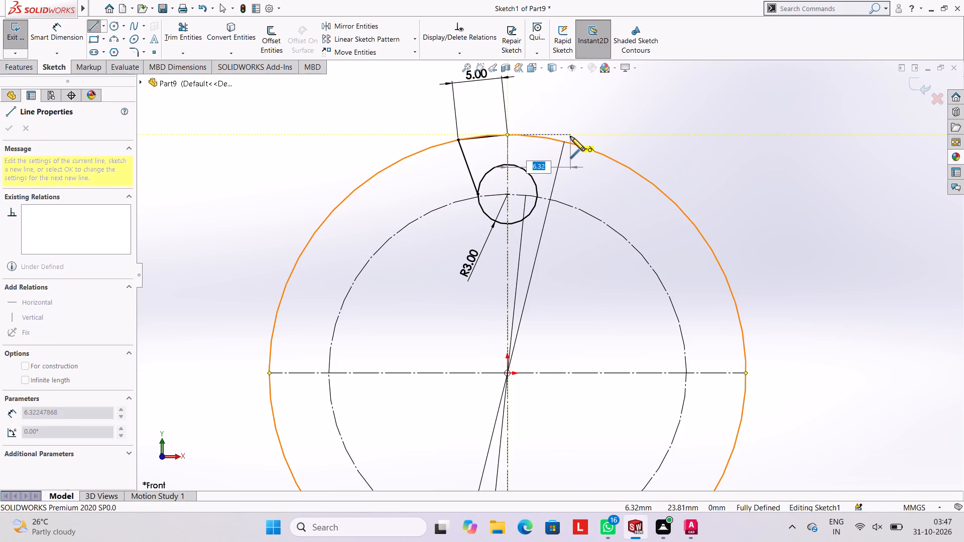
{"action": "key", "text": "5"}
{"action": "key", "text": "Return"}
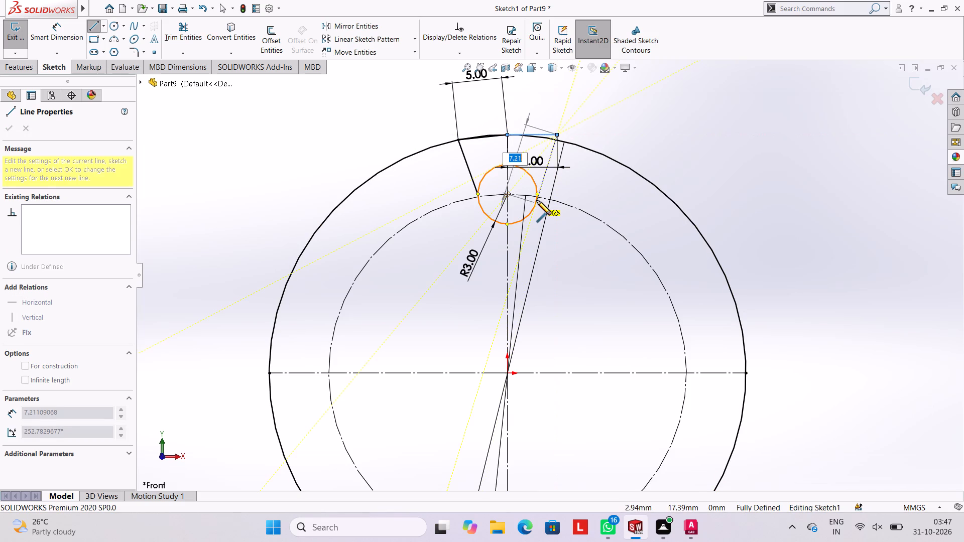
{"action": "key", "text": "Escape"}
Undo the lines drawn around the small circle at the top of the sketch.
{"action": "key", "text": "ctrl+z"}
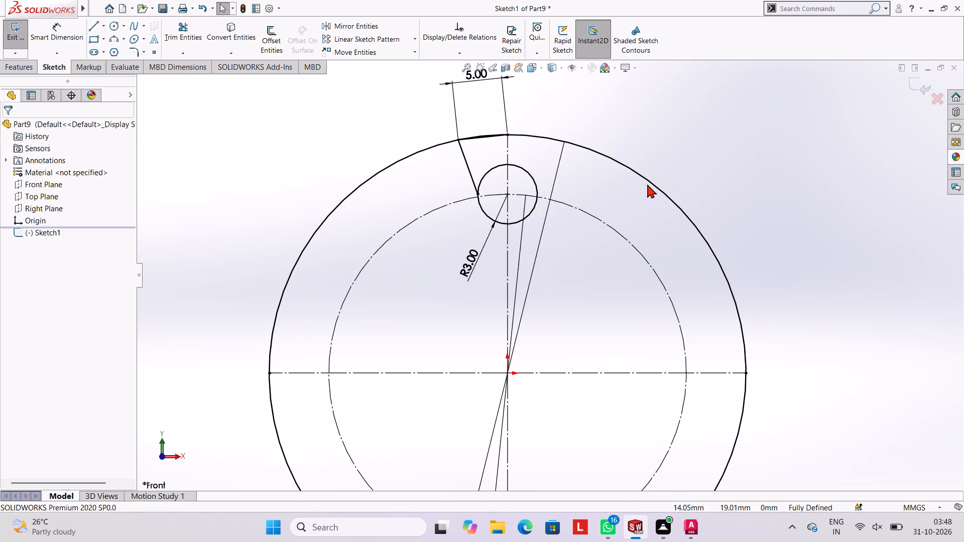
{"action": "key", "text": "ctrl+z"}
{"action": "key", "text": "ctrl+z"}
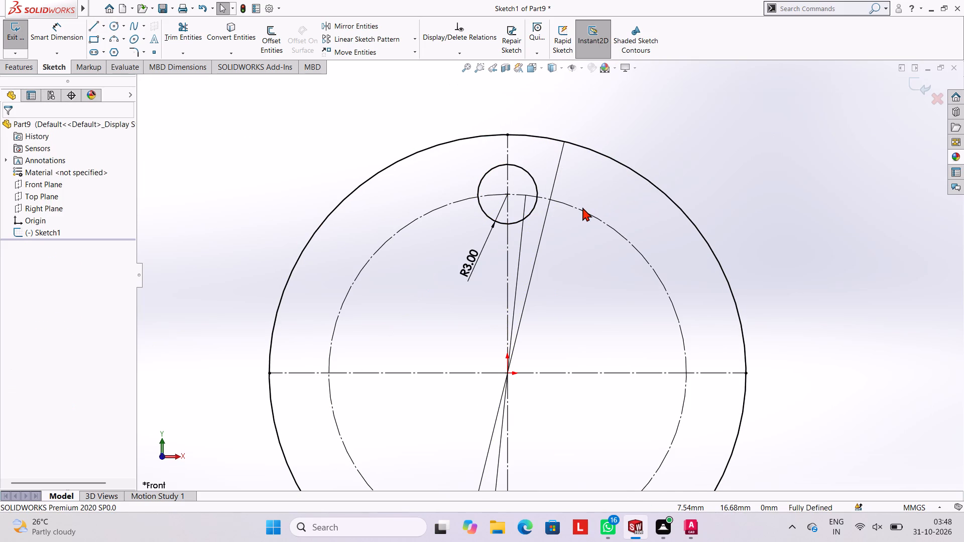
Undo the 3 mm radius circle on the upper vertical centreline.
{"action": "scroll", "coordinate": [537, 170], "scroll_direction": "down", "scroll_amount": 2}
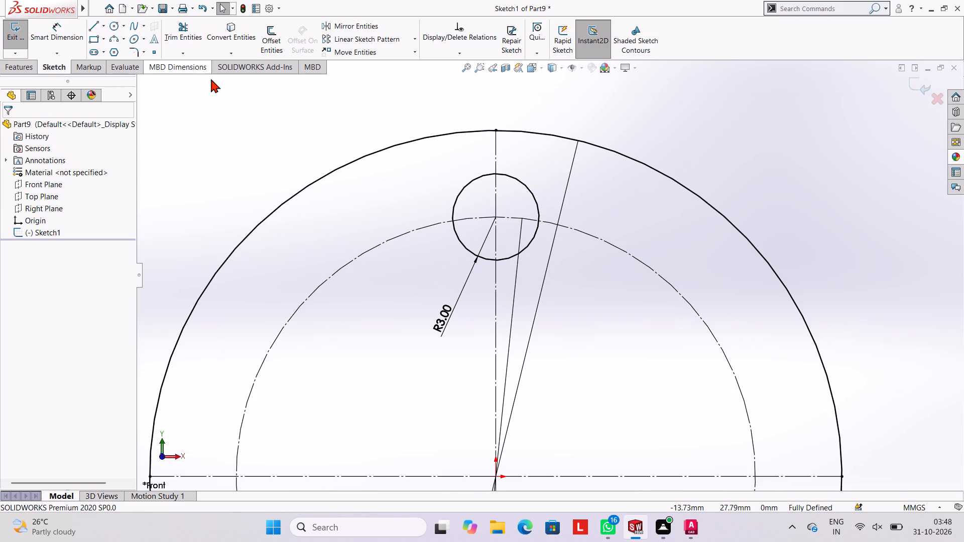
{"action": "scroll", "coordinate": [582, 214], "scroll_direction": "up", "scroll_amount": 7}
{"action": "scroll", "coordinate": [596, 330], "scroll_direction": "down", "scroll_amount": 2}
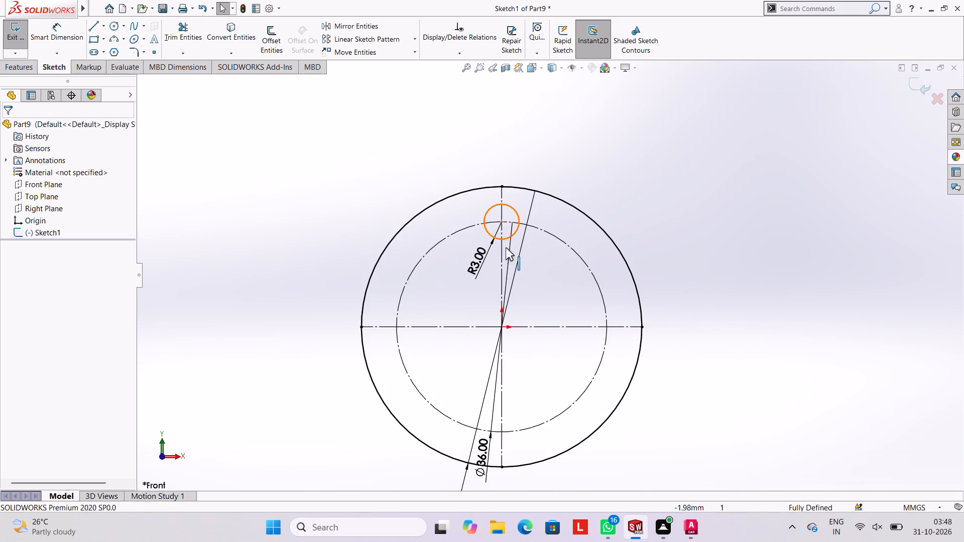
{"action": "scroll", "coordinate": [559, 318], "scroll_direction": "up", "scroll_amount": 2}
{"action": "scroll", "coordinate": [559, 318], "scroll_direction": "down", "scroll_amount": 2}
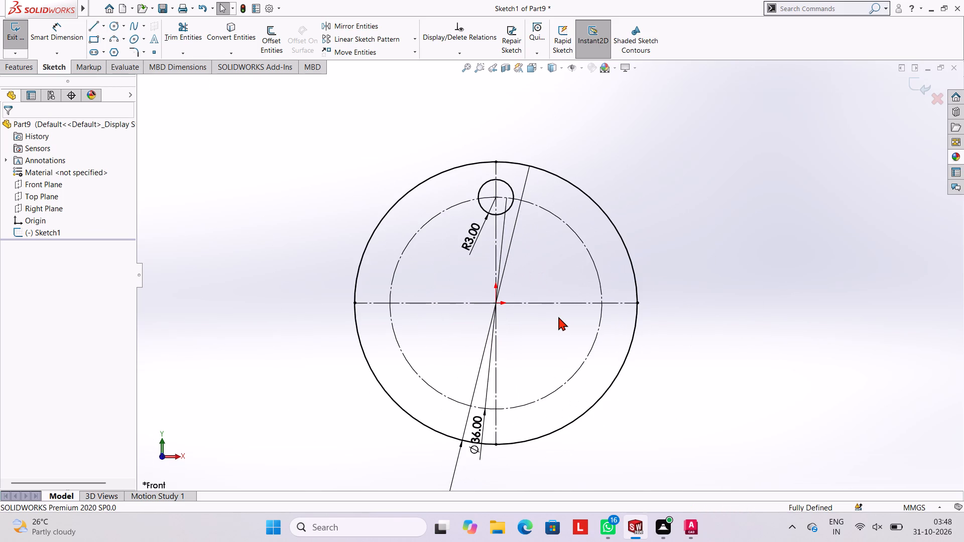
{"action": "key", "text": "ctrl+z"}
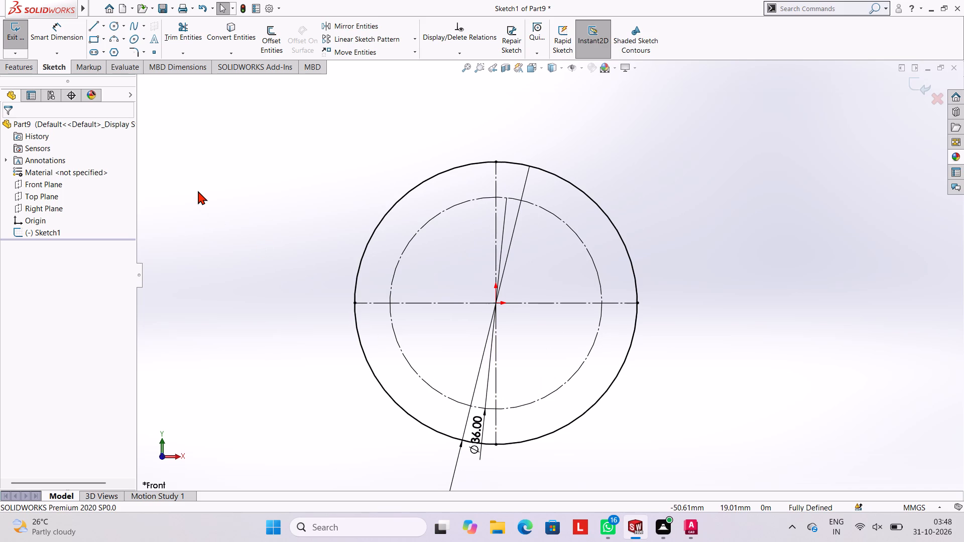
Sketch a circle of radius 3 mm centred where the lower vertical centreline crosses the 36 mm construction circle.
{"action": "left_click", "coordinate": [118, 26]}
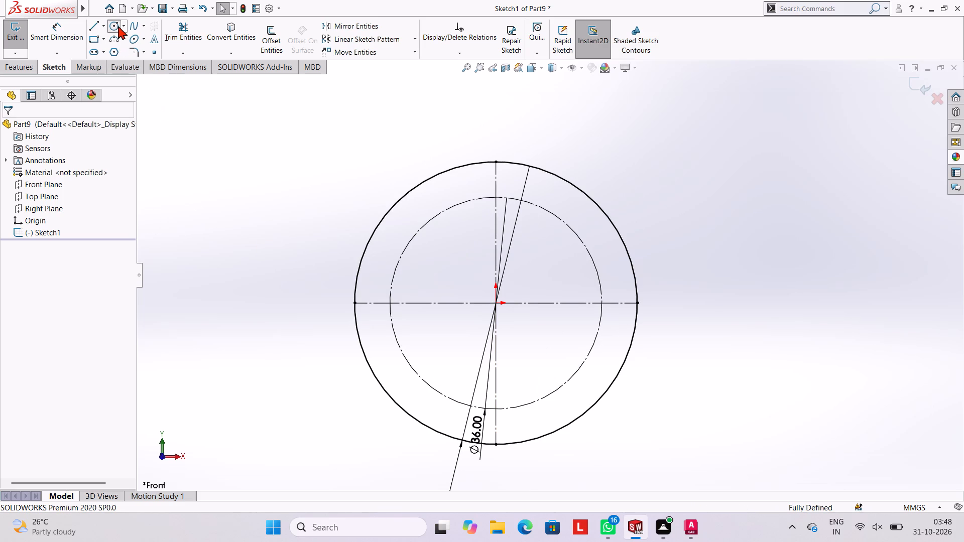
{"action": "left_click", "coordinate": [496, 409]}
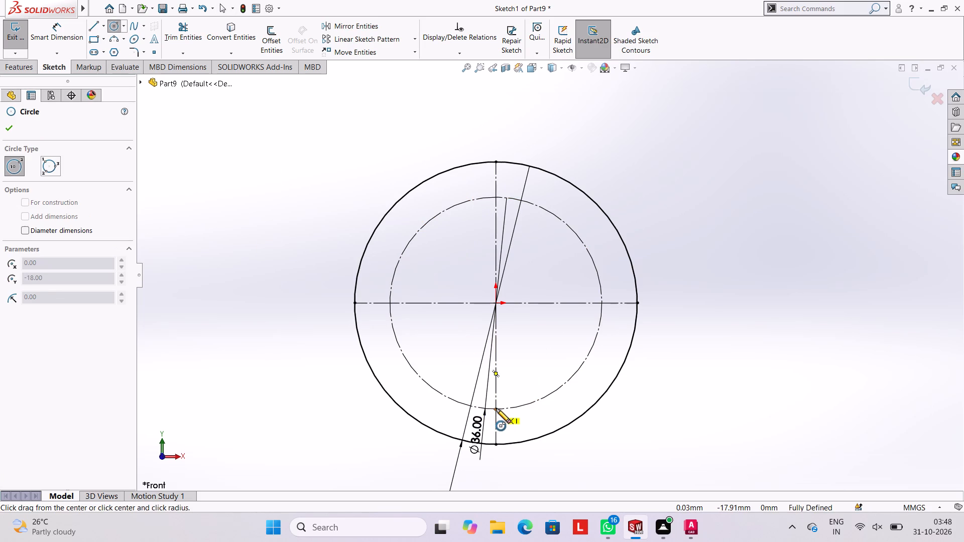
{"action": "key", "text": "3"}
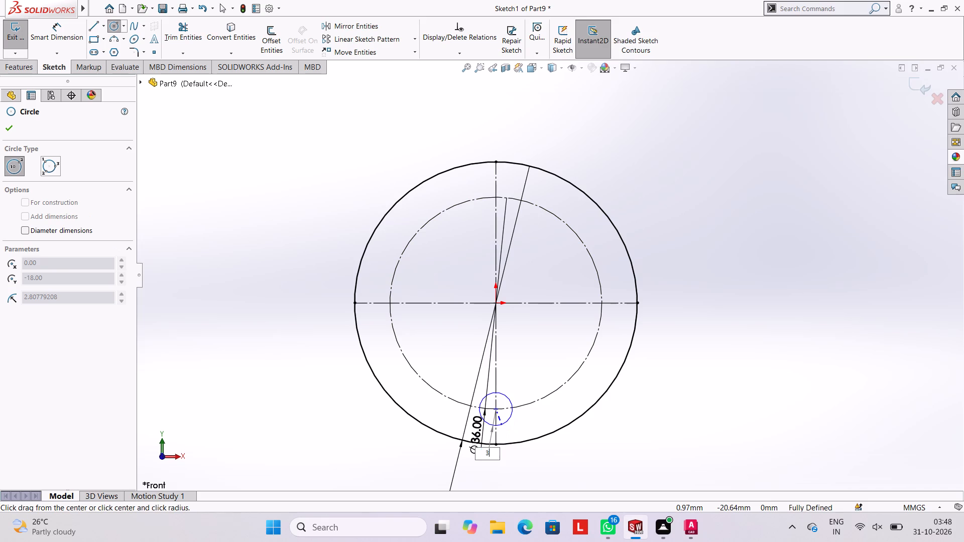
{"action": "key", "text": "Return"}
{"action": "key", "text": "Escape"}
{"action": "key", "text": "Escape"}
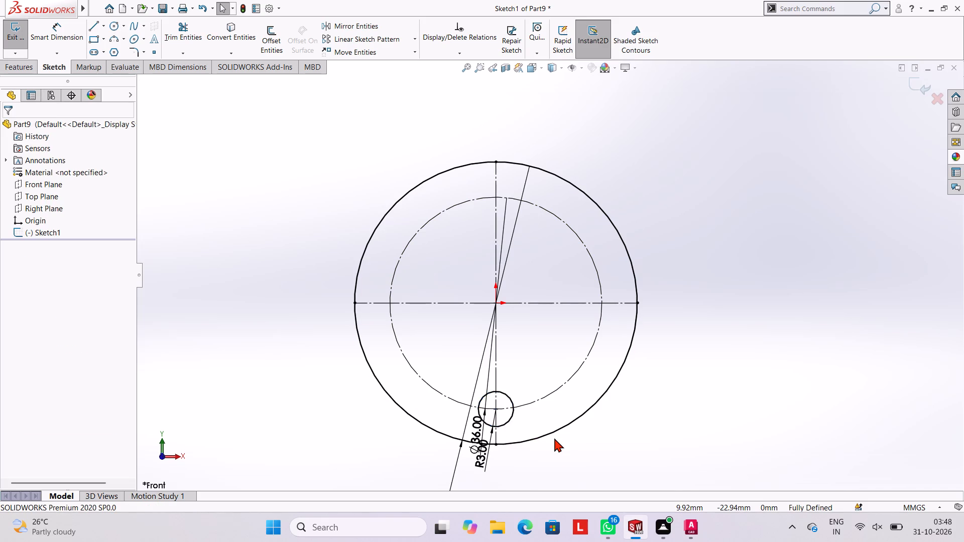
Draw a 5 mm horizontal line rightward from the 48 mm circle's bottom quadrant, continuing with a slanted line to the small circle's upper right.
{"action": "scroll", "coordinate": [554, 438], "scroll_direction": "down", "scroll_amount": 2}
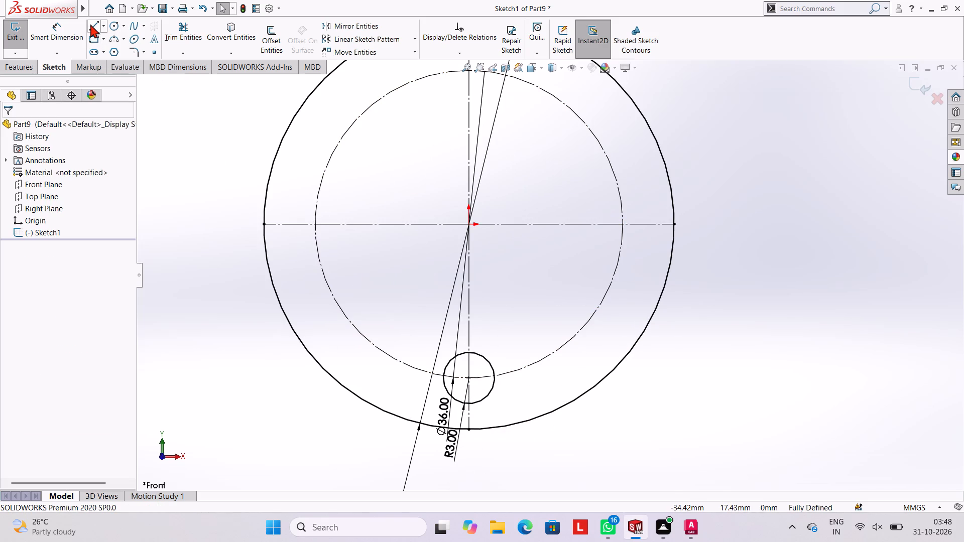
{"action": "left_click", "coordinate": [90, 24]}
{"action": "scroll", "coordinate": [479, 388], "scroll_direction": "down", "scroll_amount": 2}
{"action": "left_click", "coordinate": [468, 433]}
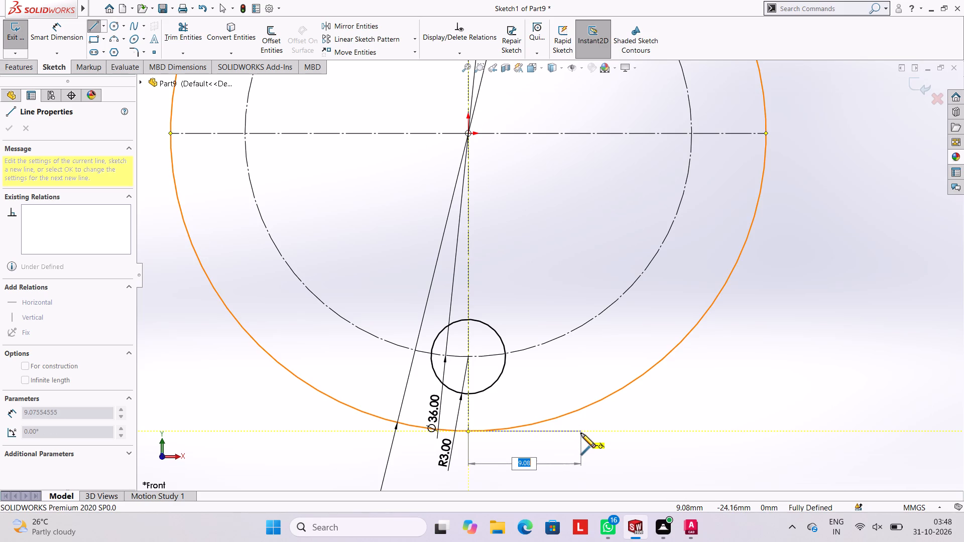
{"action": "key", "text": "5"}
{"action": "key", "text": "Return"}
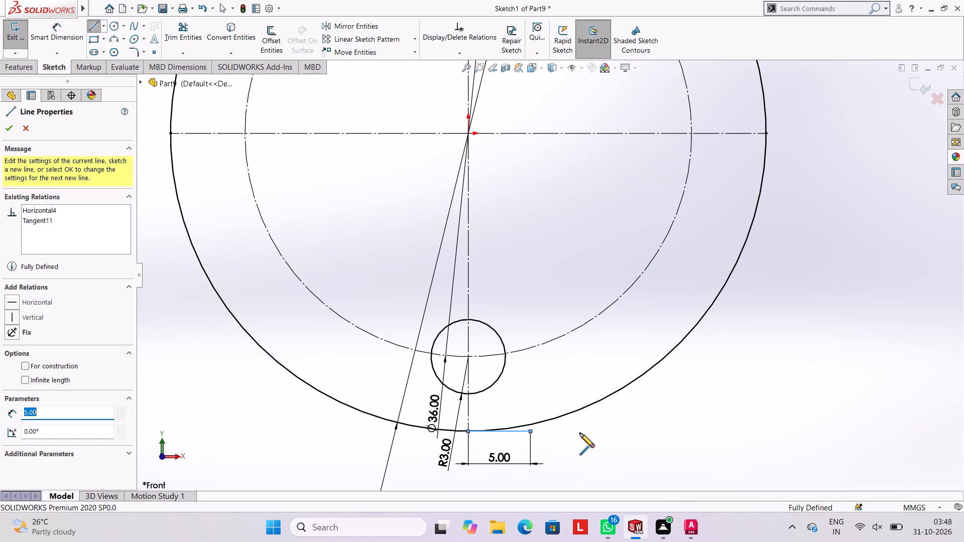
{"action": "left_click", "coordinate": [502, 336]}
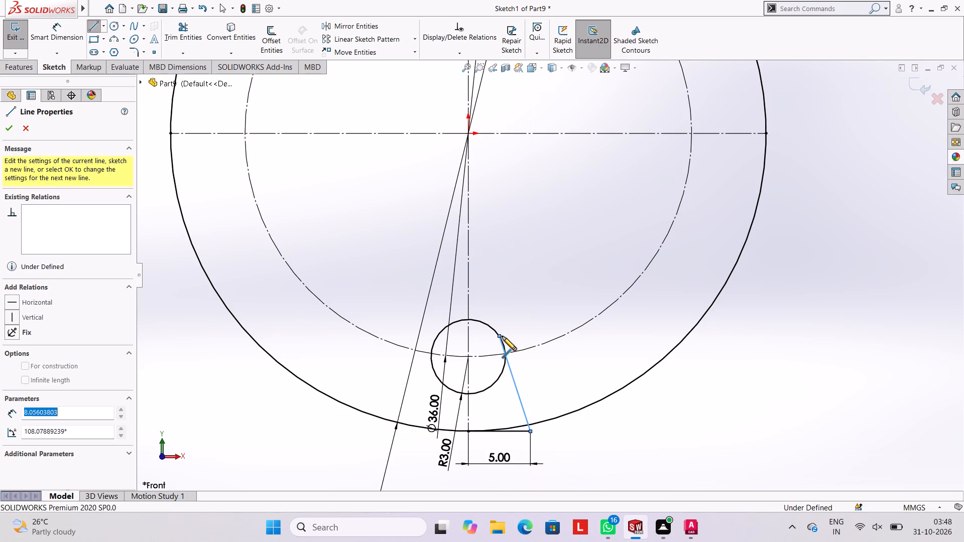
{"action": "key", "text": "Escape"}
{"action": "key", "text": "Escape"}
{"action": "key", "text": "Escape"}
Draw a 5 mm horizontal line leftward from the 48 mm circle's bottom quadrant, continuing with a slanted line to the small circle's upper left.
{"action": "scroll", "coordinate": [516, 395], "scroll_direction": "down", "scroll_amount": 1}
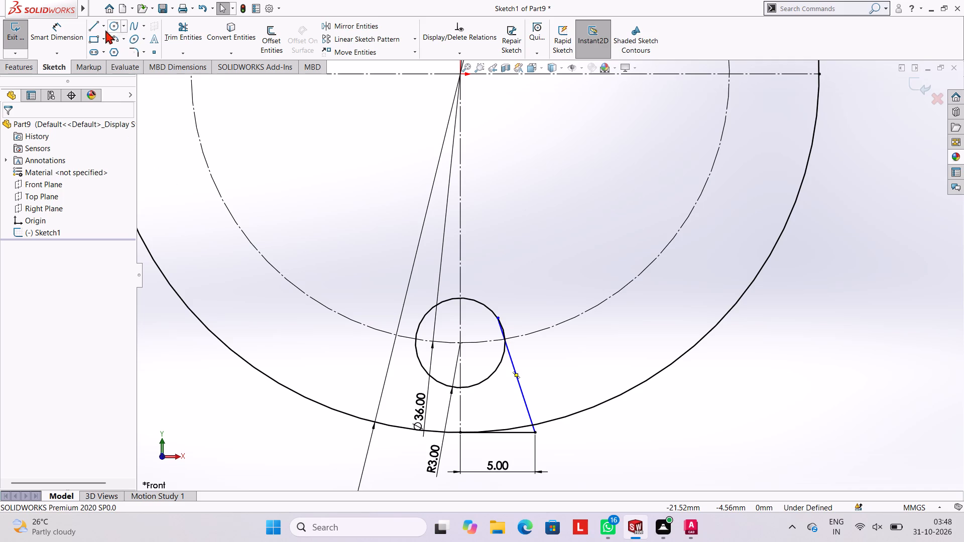
{"action": "left_click", "coordinate": [92, 23]}
{"action": "left_click", "coordinate": [460, 433]}
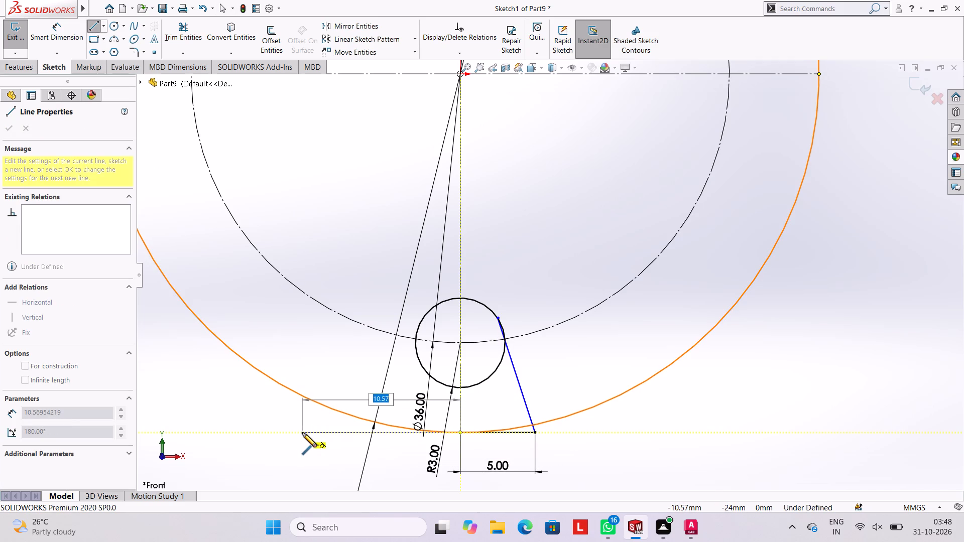
{"action": "key", "text": "5"}
{"action": "key", "text": "Return"}
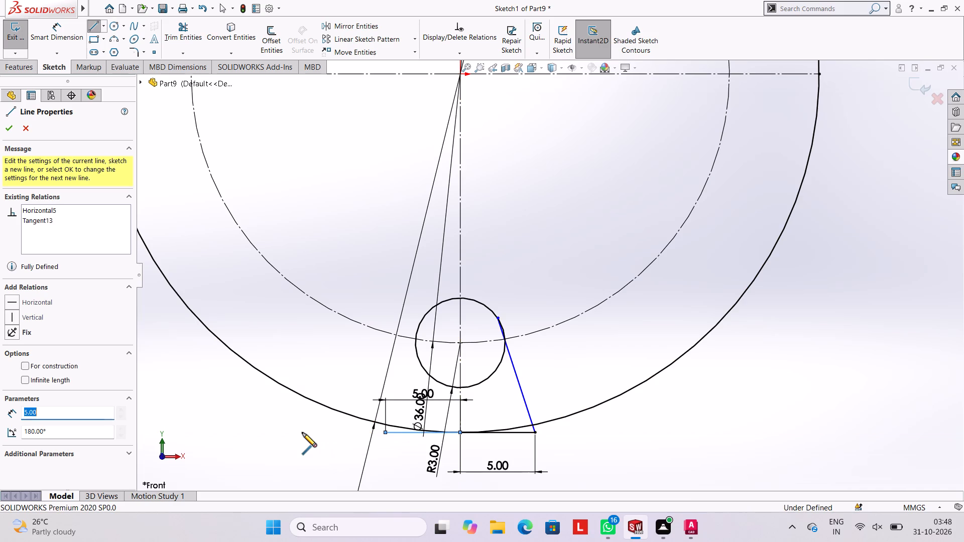
{"action": "left_click", "coordinate": [418, 323]}
{"action": "key", "text": "Escape"}
{"action": "key", "text": "Escape"}
{"action": "key", "text": "Escape"}
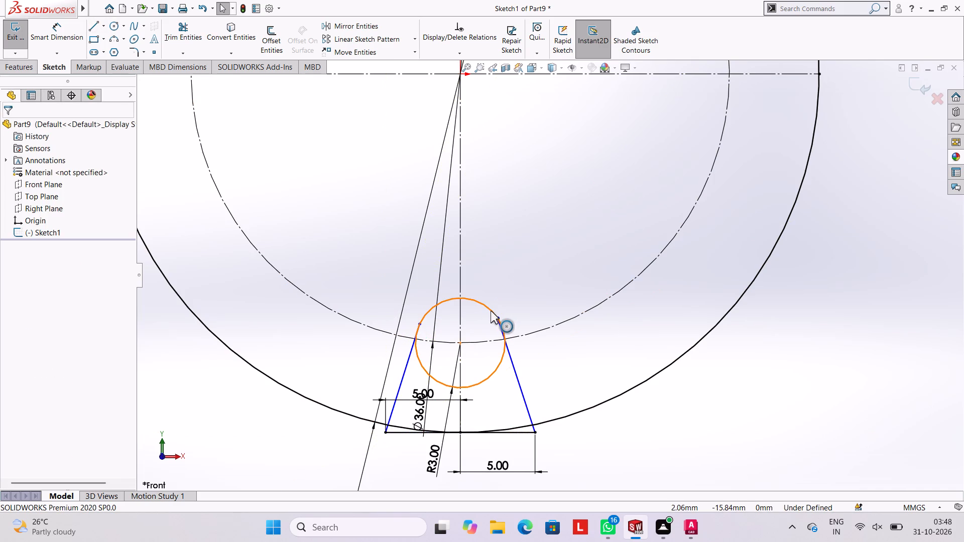
Add a tangent relation between the small circle and the slanted line on its right side.
{"action": "left_click", "coordinate": [491, 311]}
{"action": "left_click", "coordinate": [511, 359], "text": "ctrl"}
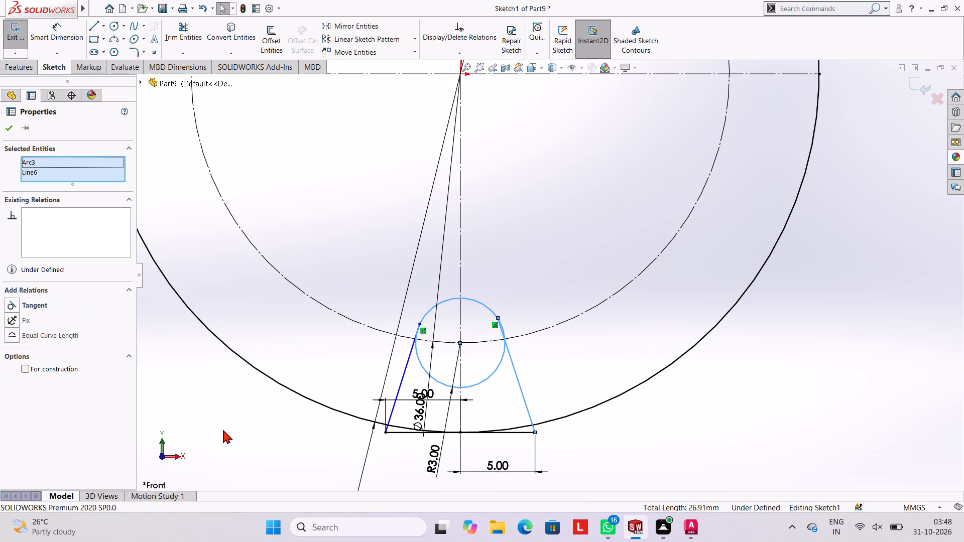
{"action": "left_click", "coordinate": [29, 306], "text": "ctrl"}
{"action": "key", "text": "Escape"}
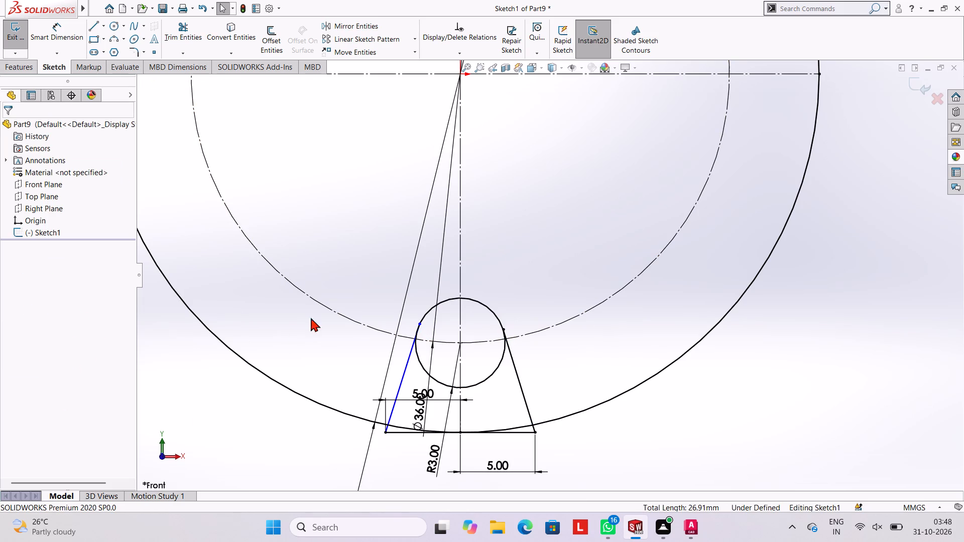
{"action": "key", "text": "Escape"}
Add a tangent relation between the small circle and the slanted line on its left side.
{"action": "scroll", "coordinate": [495, 467], "scroll_direction": "down", "scroll_amount": 1}
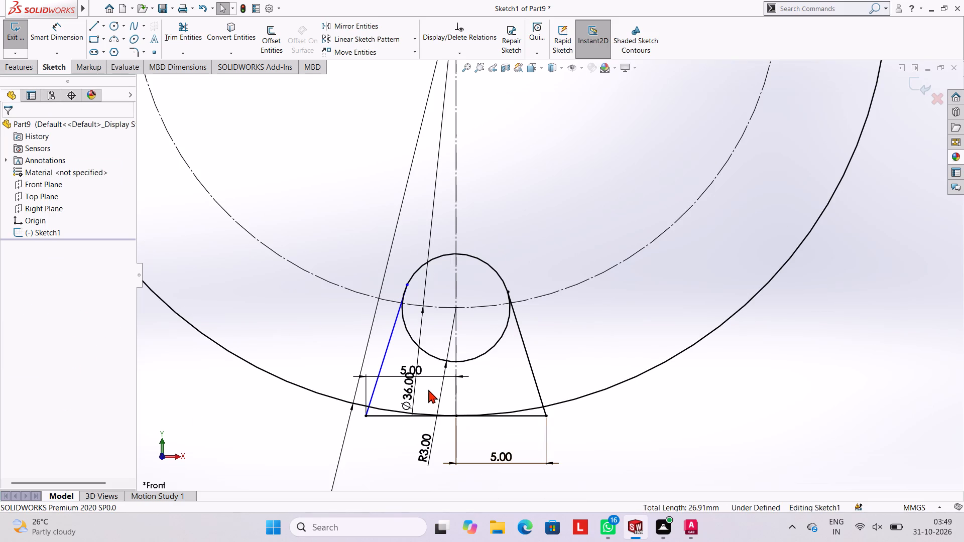
{"action": "left_click", "coordinate": [395, 326]}
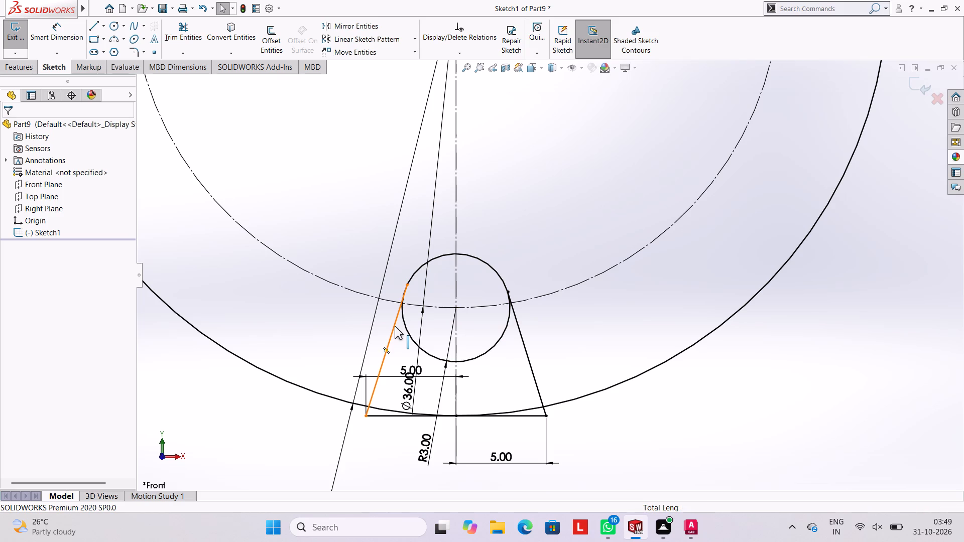
{"action": "left_click", "coordinate": [419, 269], "text": "ctrl"}
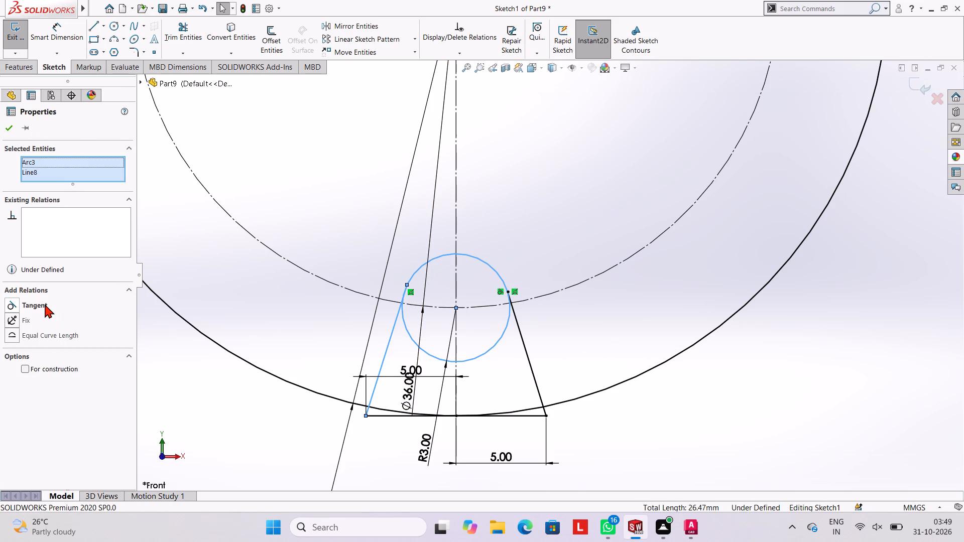
{"action": "left_click", "coordinate": [45, 304], "text": "ctrl"}
{"action": "key", "text": "Escape"}
{"action": "key", "text": "Escape"}
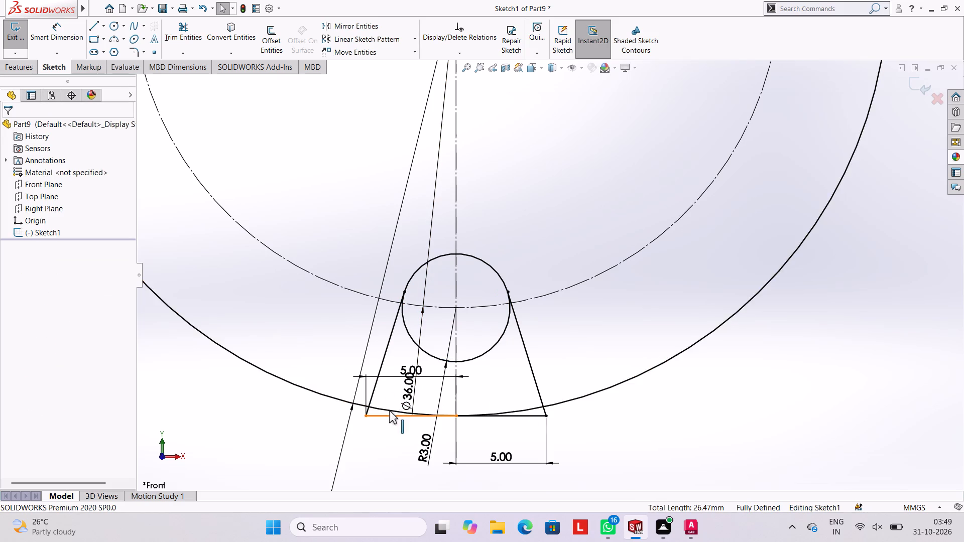
Trim away the small circle's lower portion and its leftover slivers beside both slanted lines, keeping only the upper arc.
{"action": "left_click", "coordinate": [195, 42]}
{"action": "scroll", "coordinate": [480, 432], "scroll_direction": "up", "scroll_amount": 1}
{"action": "scroll", "coordinate": [483, 419], "scroll_direction": "down", "scroll_amount": 2}
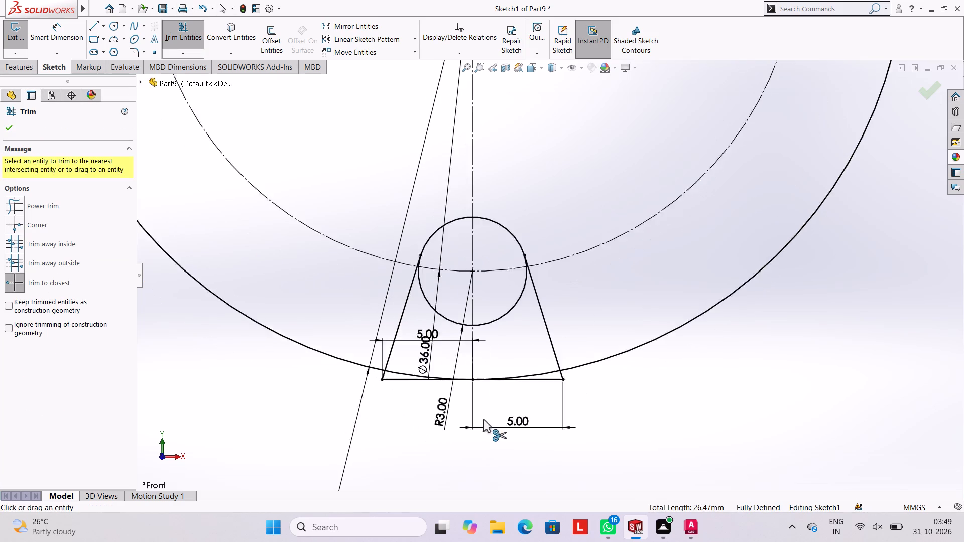
{"action": "scroll", "coordinate": [483, 419], "scroll_direction": "down", "scroll_amount": 1}
{"action": "left_click", "coordinate": [431, 254]}
{"action": "left_click", "coordinate": [509, 259]}
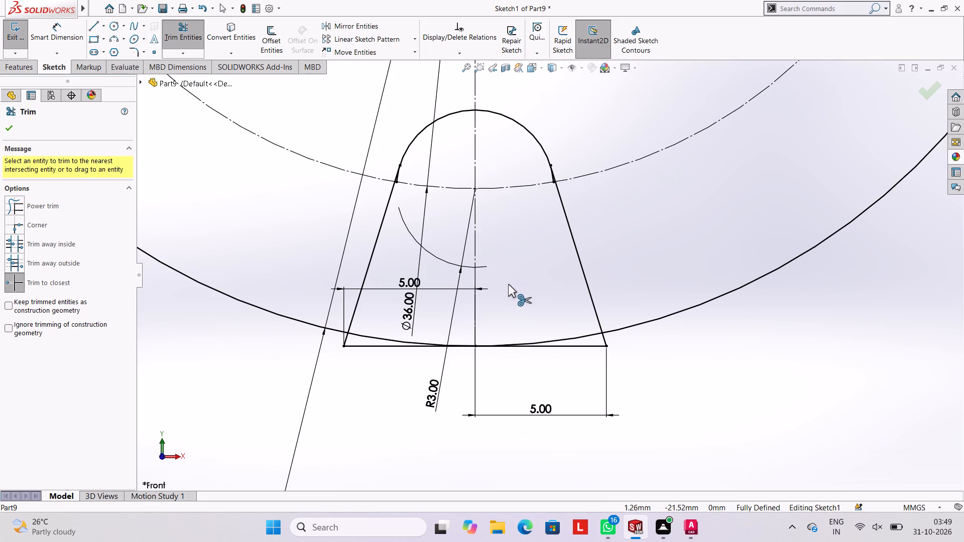
{"action": "scroll", "coordinate": [424, 160], "scroll_direction": "down", "scroll_amount": 6}
{"action": "left_click", "coordinate": [400, 254]}
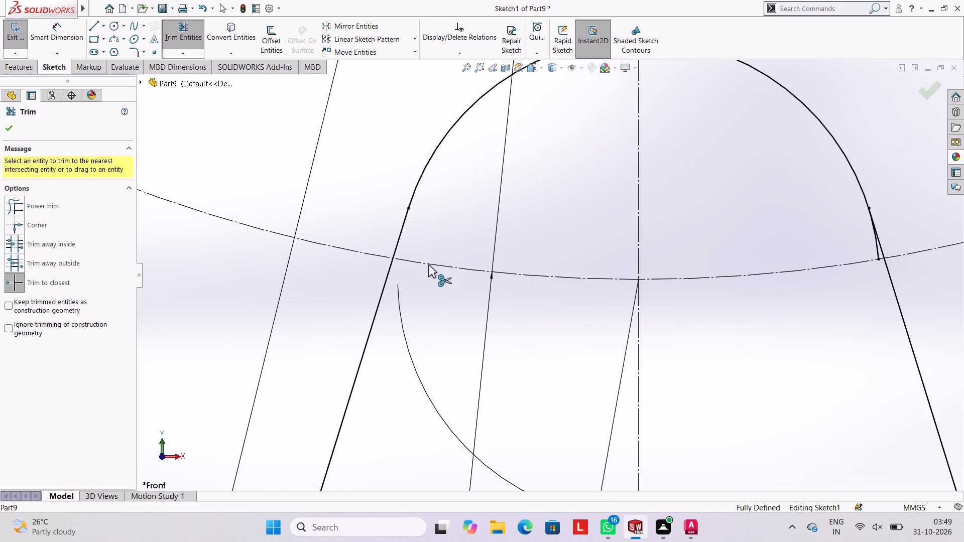
{"action": "scroll", "coordinate": [582, 290], "scroll_direction": "up", "scroll_amount": 4}
{"action": "scroll", "coordinate": [609, 277], "scroll_direction": "down", "scroll_amount": 3}
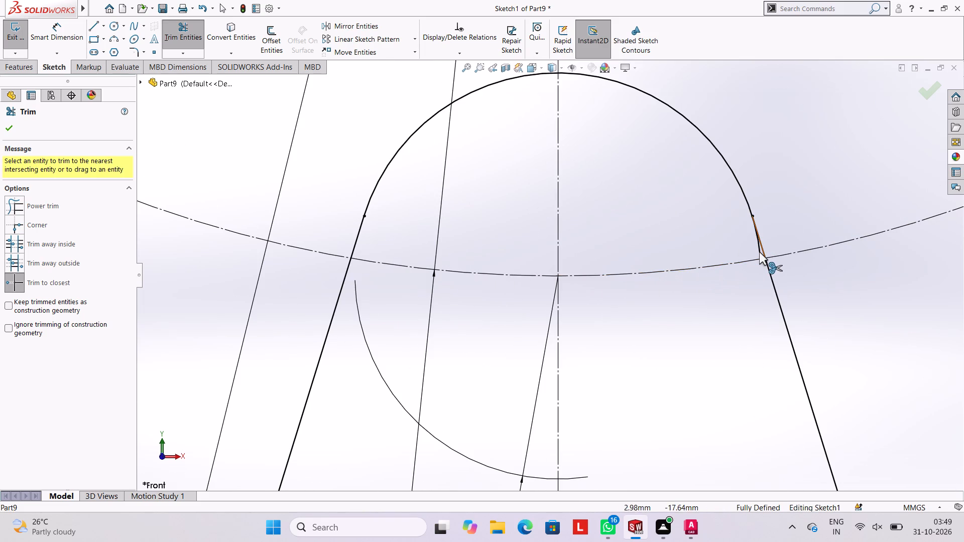
{"action": "left_click", "coordinate": [759, 252]}
Trim both horizontal base lines, the large circle's arc across the notch opening, and the slanted line ends projecting beyond the circle.
{"action": "scroll", "coordinate": [731, 301], "scroll_direction": "up", "scroll_amount": 7}
{"action": "scroll", "coordinate": [620, 372], "scroll_direction": "down", "scroll_amount": 3}
{"action": "left_click", "coordinate": [368, 380]}
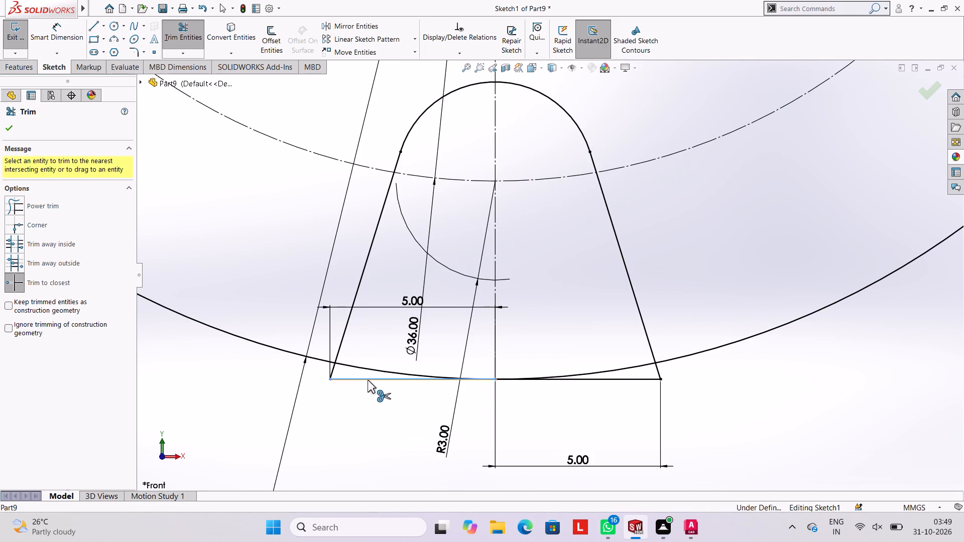
{"action": "left_click", "coordinate": [590, 382]}
{"action": "left_click", "coordinate": [593, 374]}
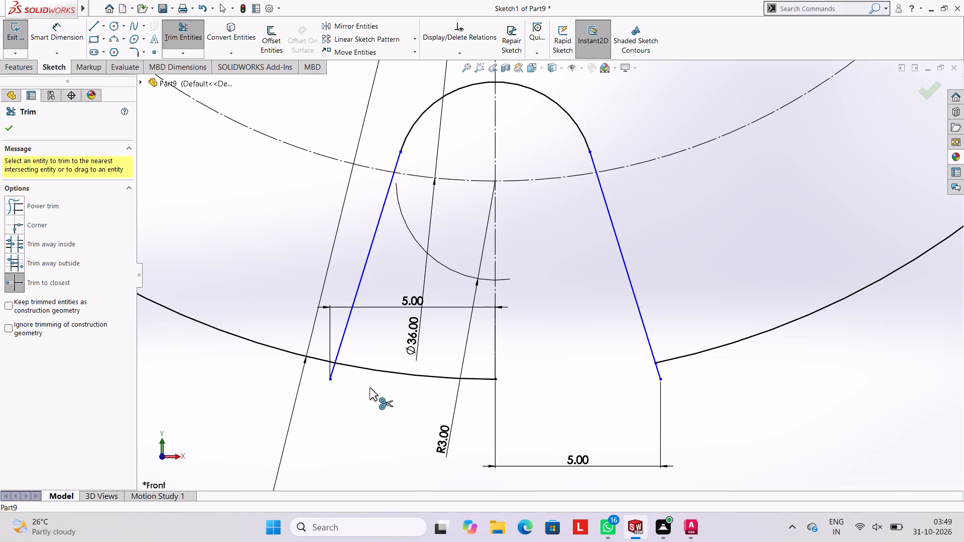
{"action": "left_click", "coordinate": [331, 375]}
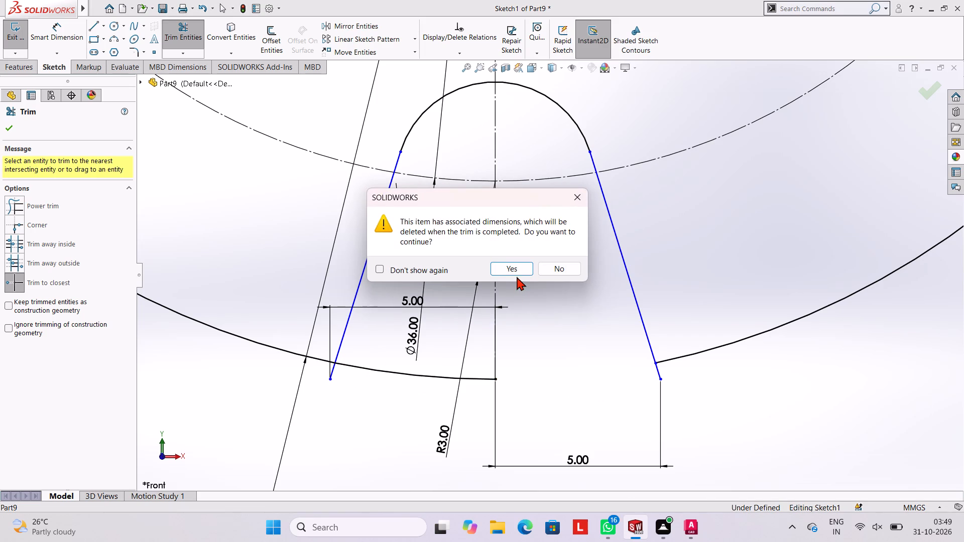
{"action": "left_click", "coordinate": [517, 275]}
{"action": "left_click", "coordinate": [370, 369]}
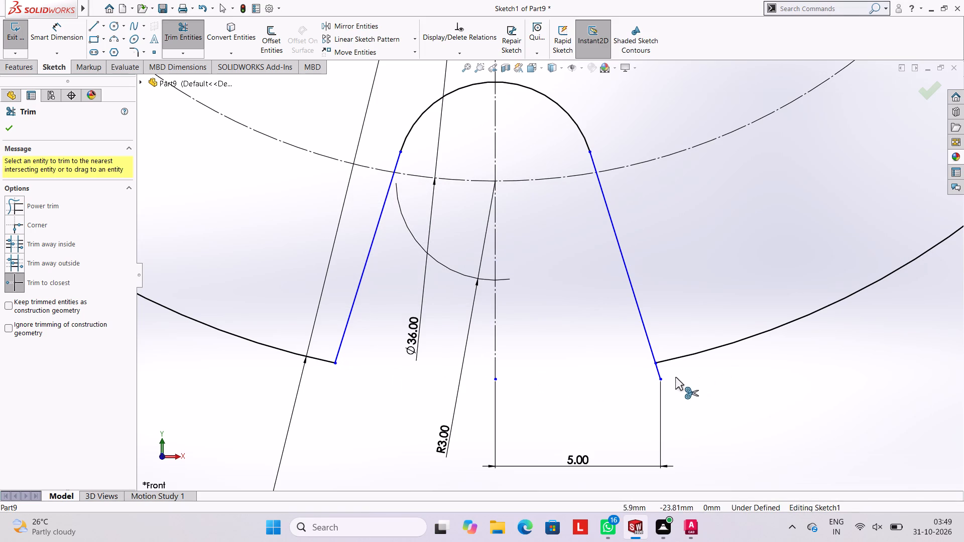
{"action": "left_click", "coordinate": [659, 376]}
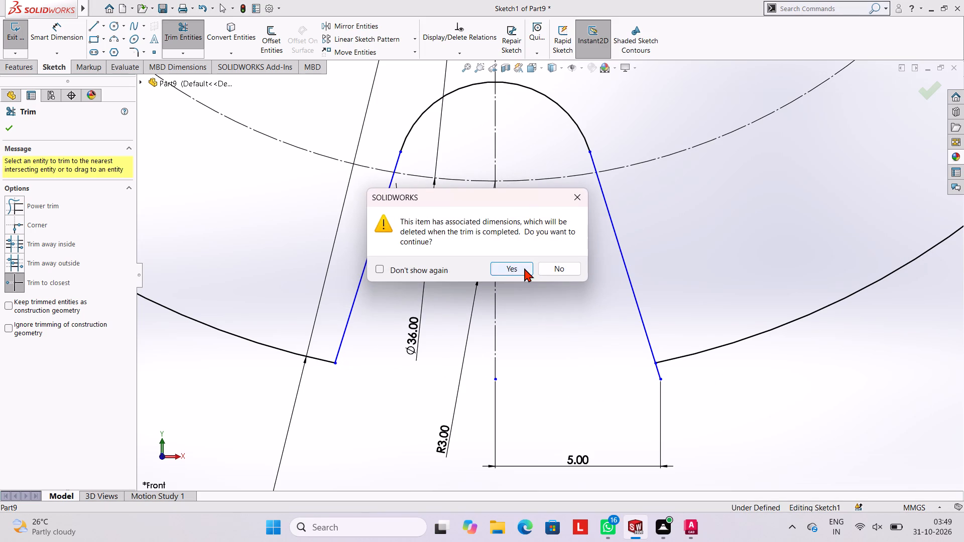
{"action": "left_click", "coordinate": [524, 268]}
{"action": "key", "text": "Escape"}
{"action": "key", "text": "grave"}
{"action": "key", "text": "Escape"}
{"action": "scroll", "coordinate": [588, 331], "scroll_direction": "up", "scroll_amount": 3}
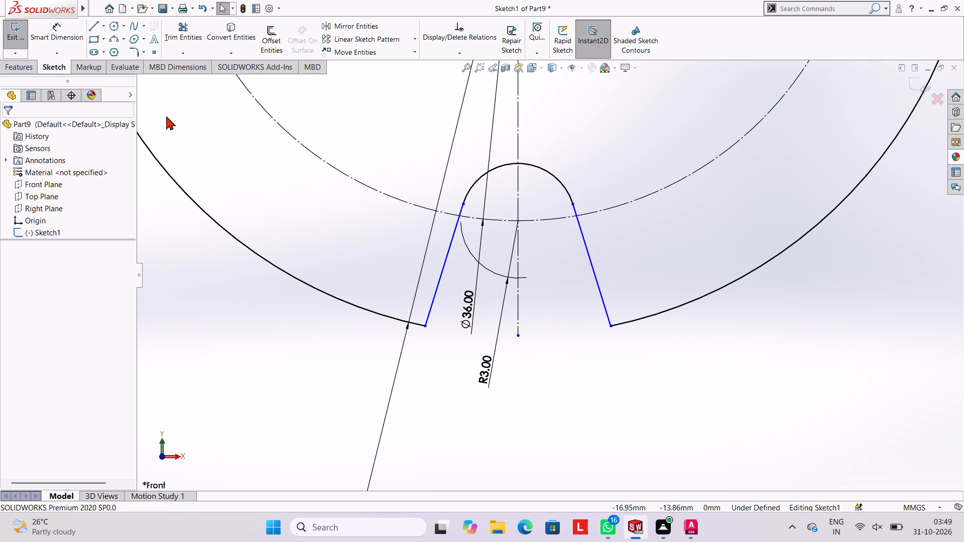
Dimension the horizontal distance from the notch arc's centre to the left slanted line's lower endpoint.
{"action": "left_click", "coordinate": [71, 40]}
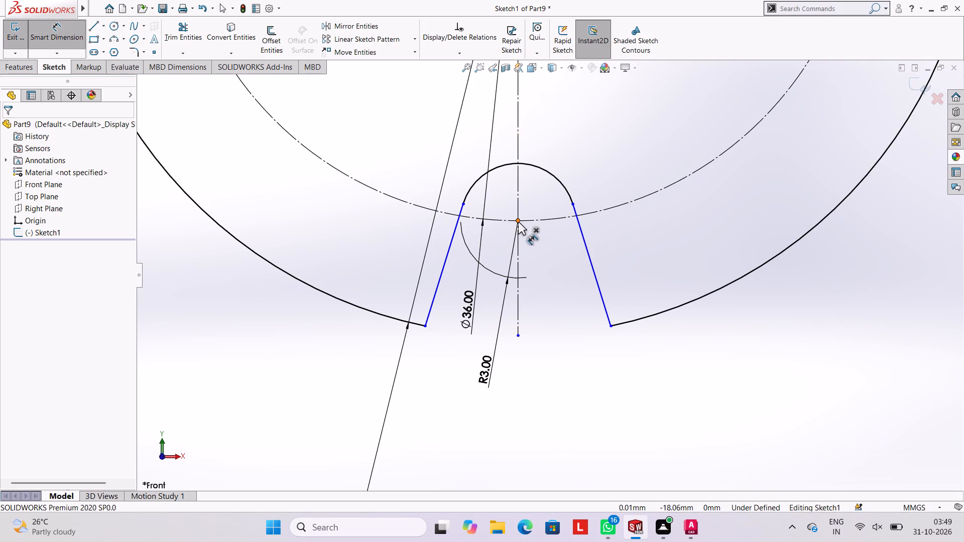
{"action": "left_click", "coordinate": [518, 222]}
{"action": "left_click", "coordinate": [426, 325]}
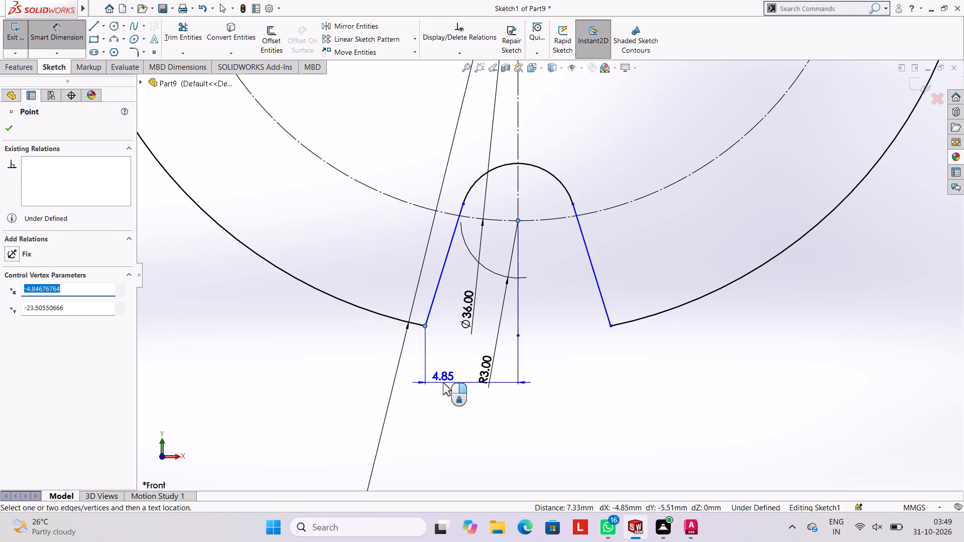
{"action": "left_click", "coordinate": [443, 382]}
{"action": "left_click", "coordinate": [399, 369]}
{"action": "left_click", "coordinate": [442, 346]}
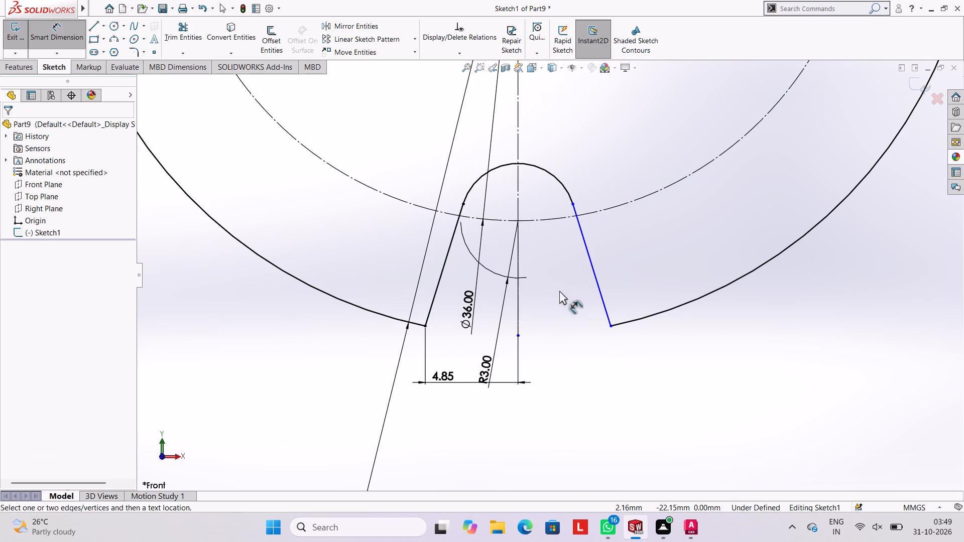
Dimension the vertical and horizontal distances between the right slanted line's upper endpoint and the leftover point on the lower centreline.
{"action": "left_click", "coordinate": [573, 205]}
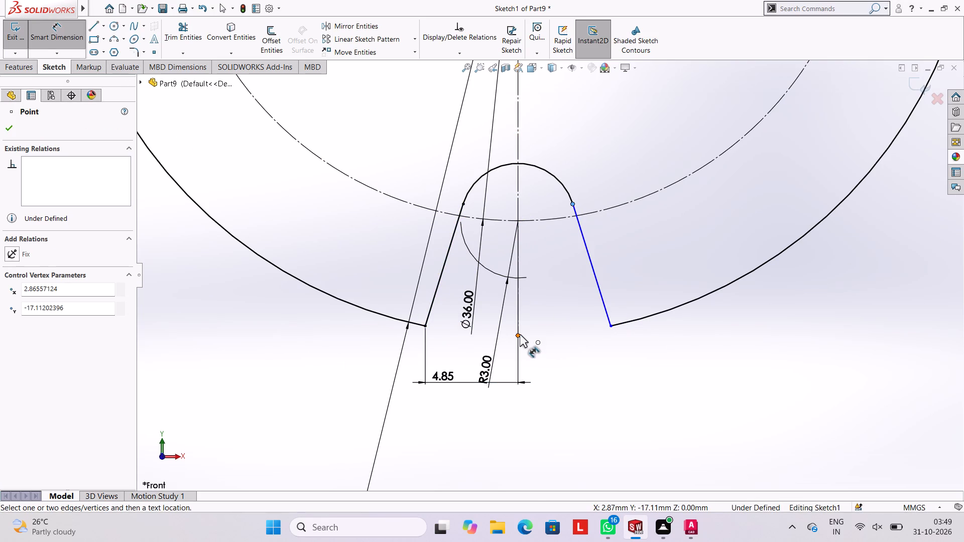
{"action": "left_click", "coordinate": [518, 334]}
{"action": "left_click", "coordinate": [657, 233]}
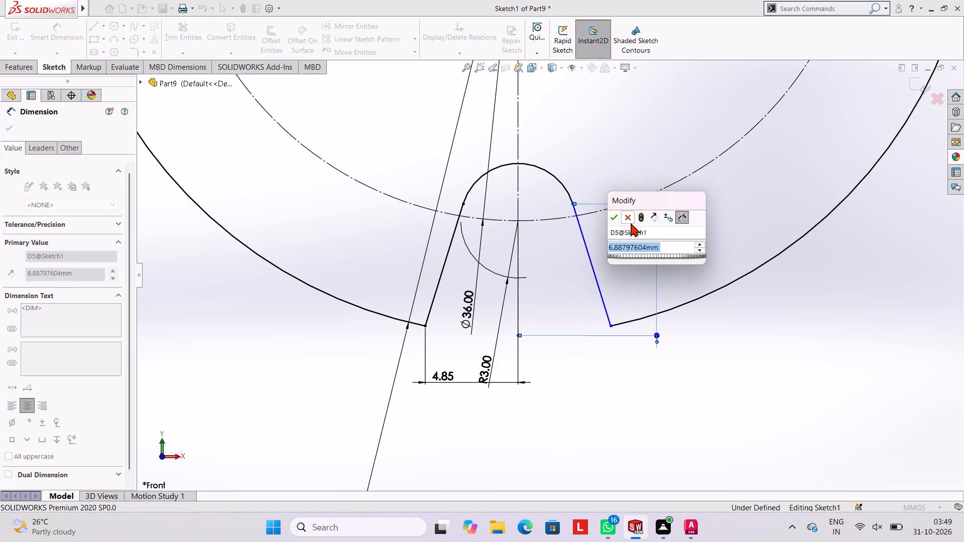
{"action": "left_click", "coordinate": [616, 213]}
{"action": "left_click", "coordinate": [624, 244]}
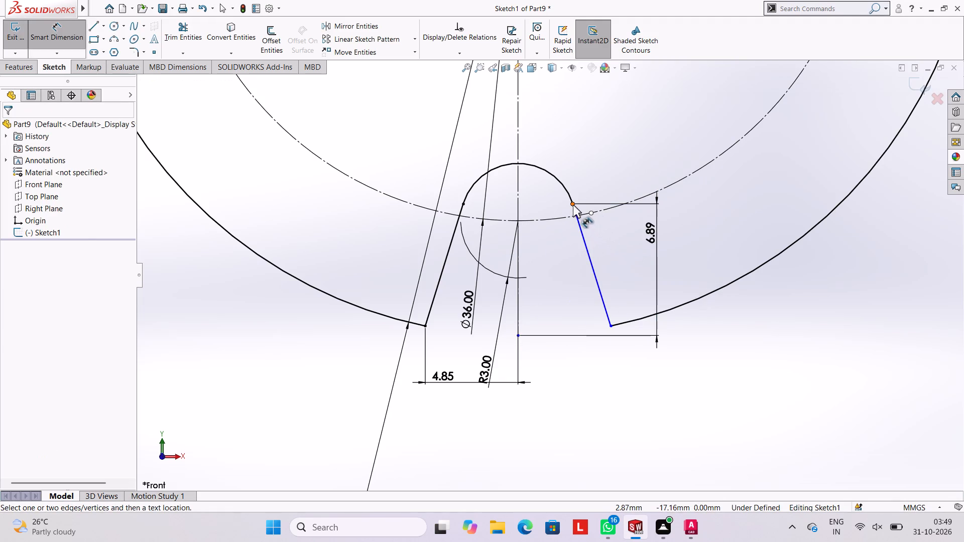
{"action": "left_click", "coordinate": [573, 205]}
{"action": "left_click", "coordinate": [519, 335]}
{"action": "left_click", "coordinate": [540, 403]}
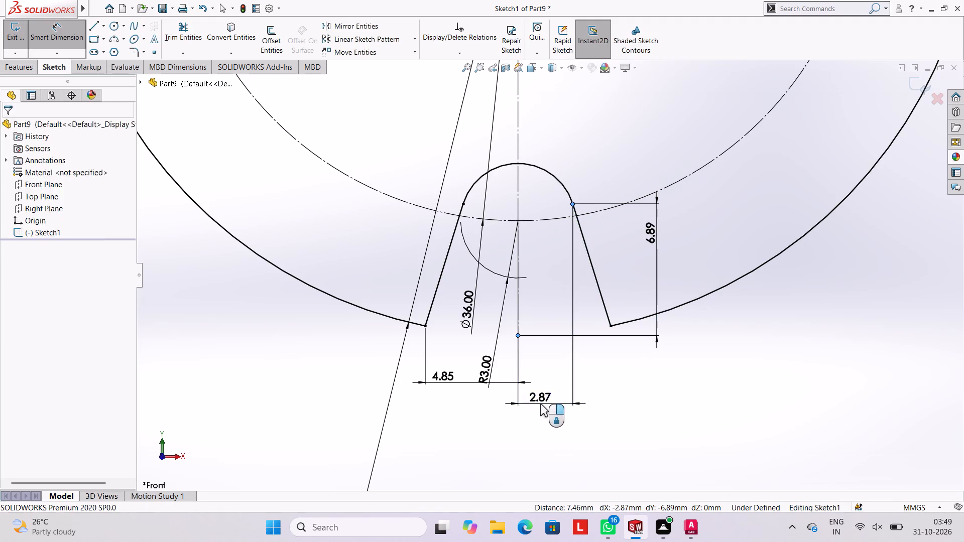
{"action": "left_click", "coordinate": [497, 386]}
{"action": "left_click", "coordinate": [619, 387]}
Examine the dimensioned notch and the overall circular profile.
{"action": "scroll", "coordinate": [539, 273], "scroll_direction": "up", "scroll_amount": 4}
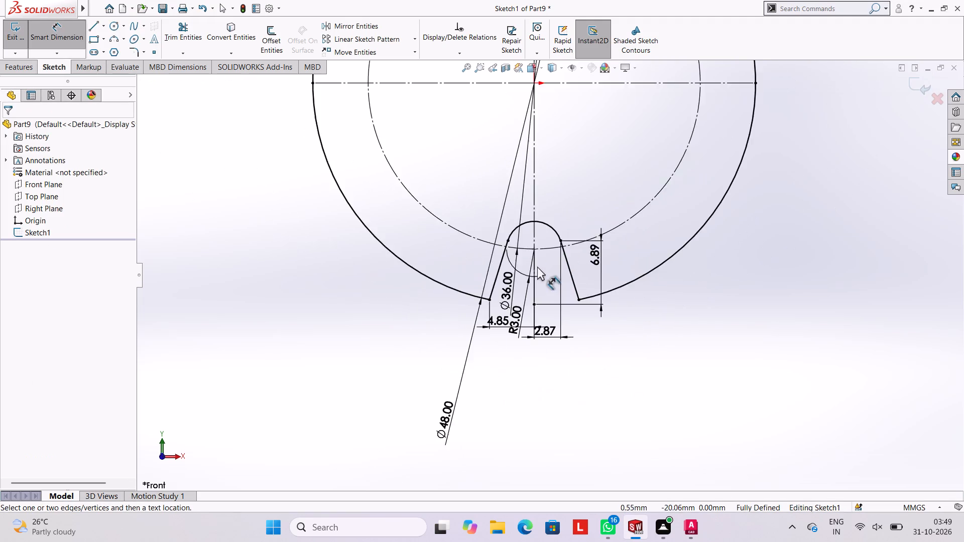
{"action": "scroll", "coordinate": [537, 266], "scroll_direction": "up", "scroll_amount": 3}
{"action": "scroll", "coordinate": [539, 262], "scroll_direction": "down", "scroll_amount": 3}
{"action": "scroll", "coordinate": [551, 217], "scroll_direction": "up", "scroll_amount": 4}
{"action": "scroll", "coordinate": [551, 204], "scroll_direction": "down", "scroll_amount": 3}
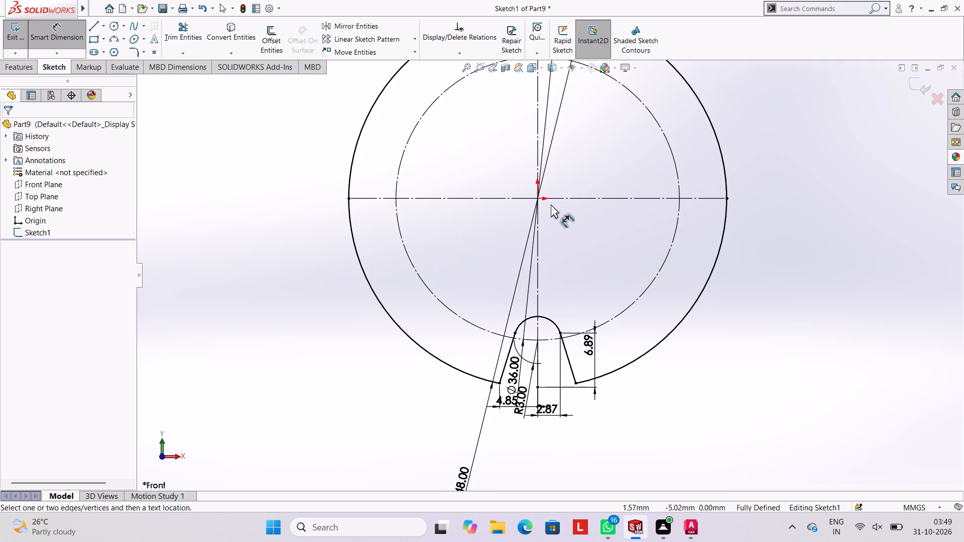
{"action": "scroll", "coordinate": [560, 342], "scroll_direction": "down", "scroll_amount": 2}
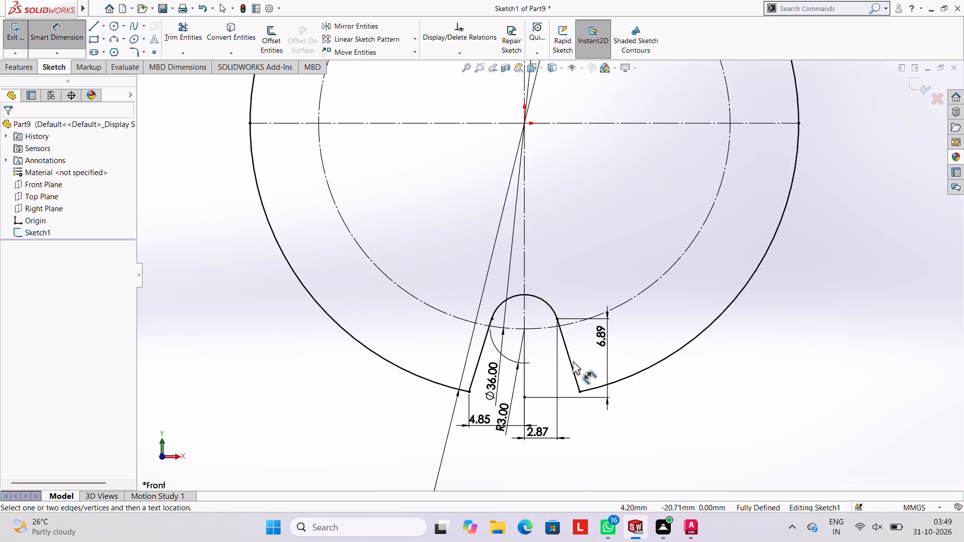
{"action": "scroll", "coordinate": [573, 361], "scroll_direction": "down", "scroll_amount": 1}
{"action": "scroll", "coordinate": [571, 246], "scroll_direction": "up", "scroll_amount": 7}
{"action": "scroll", "coordinate": [564, 192], "scroll_direction": "down", "scroll_amount": 3}
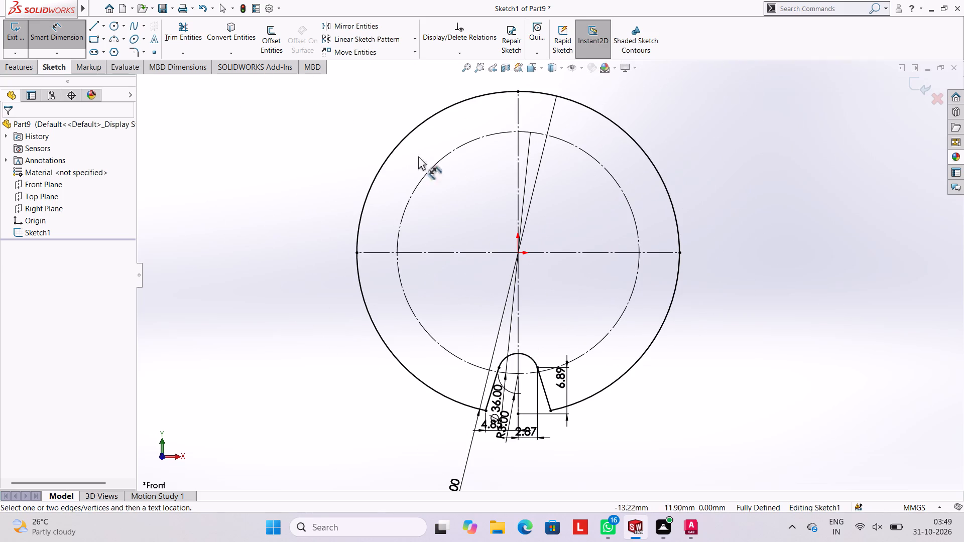
{"action": "key", "text": "Escape"}
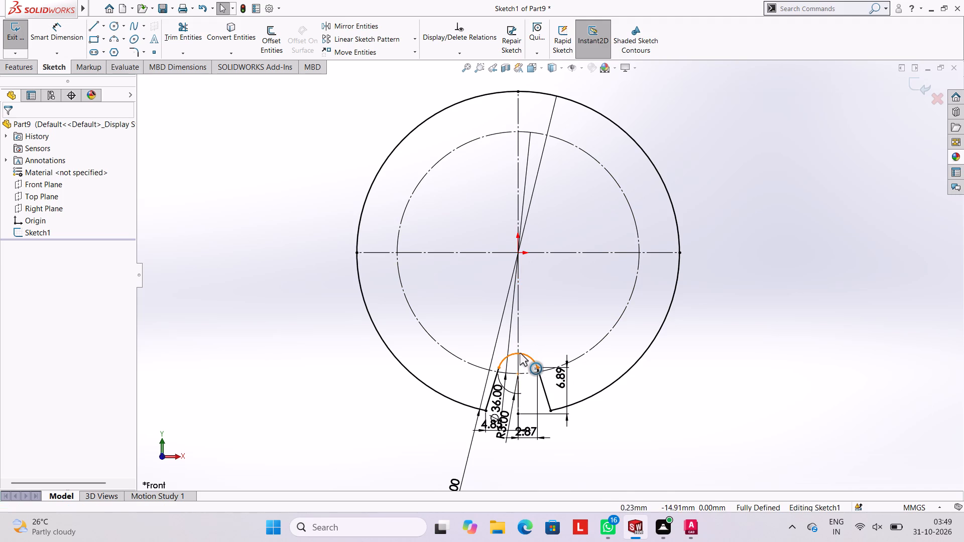
Create a circular sketch pattern of the notch's upper arc about the origin with 3 equally spaced instances over 360 degrees.
{"action": "left_click", "coordinate": [520, 353]}
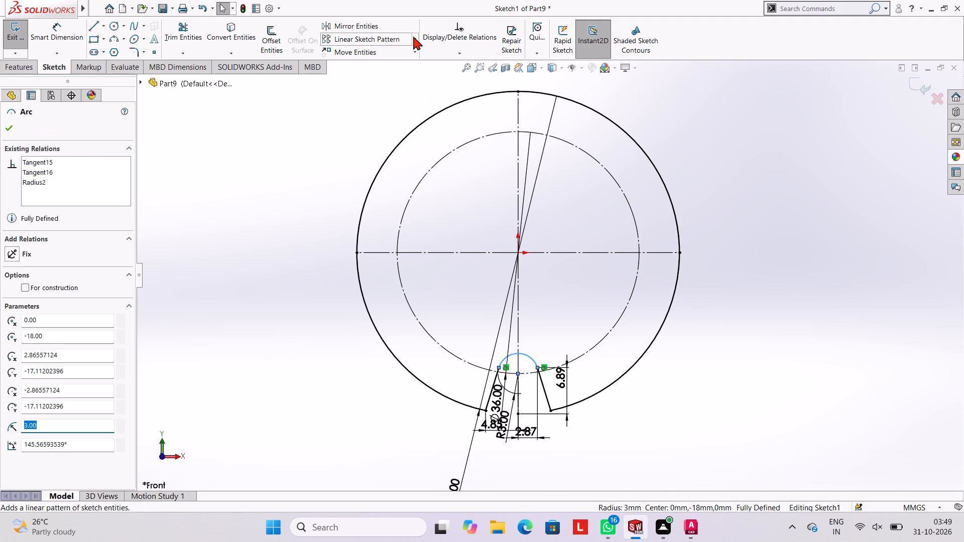
{"action": "left_click", "coordinate": [416, 38]}
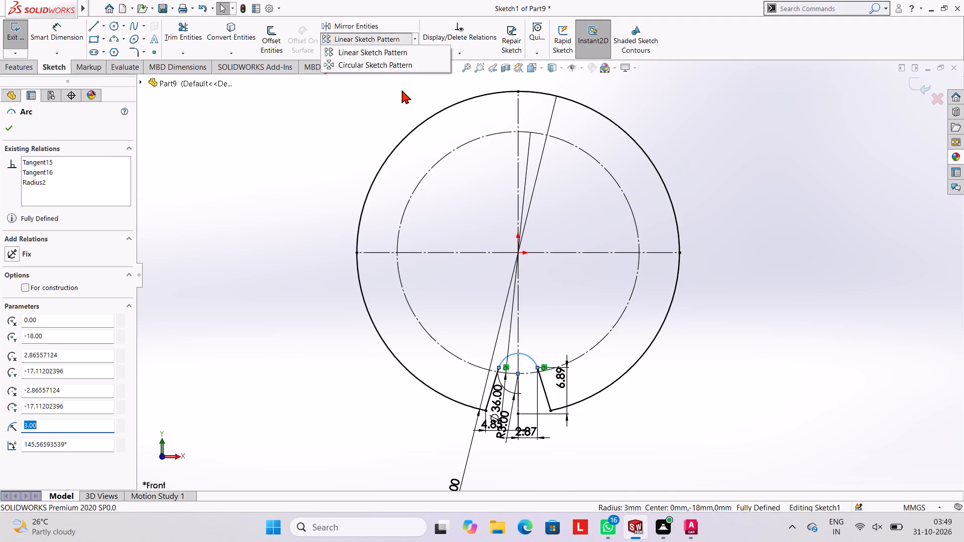
{"action": "left_click", "coordinate": [380, 68]}
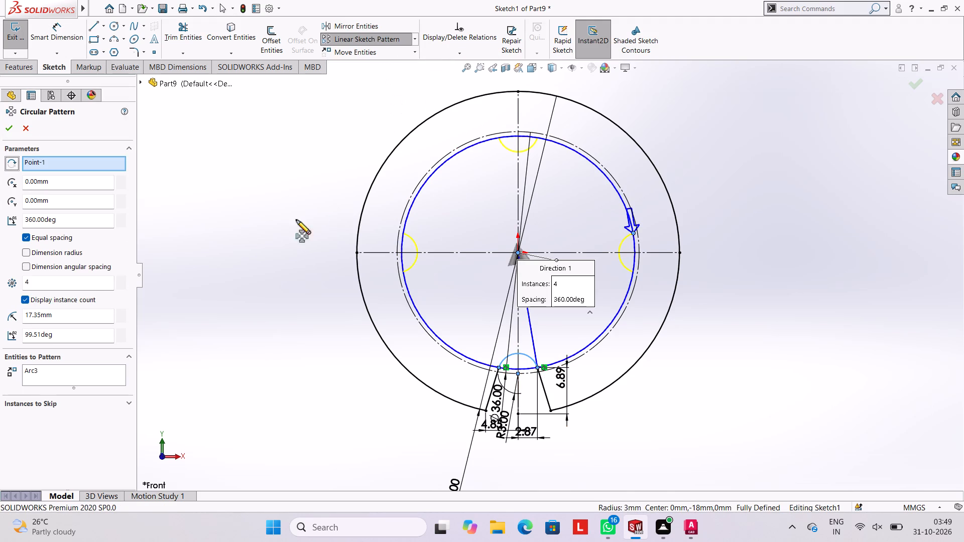
{"action": "left_click", "coordinate": [39, 282]}
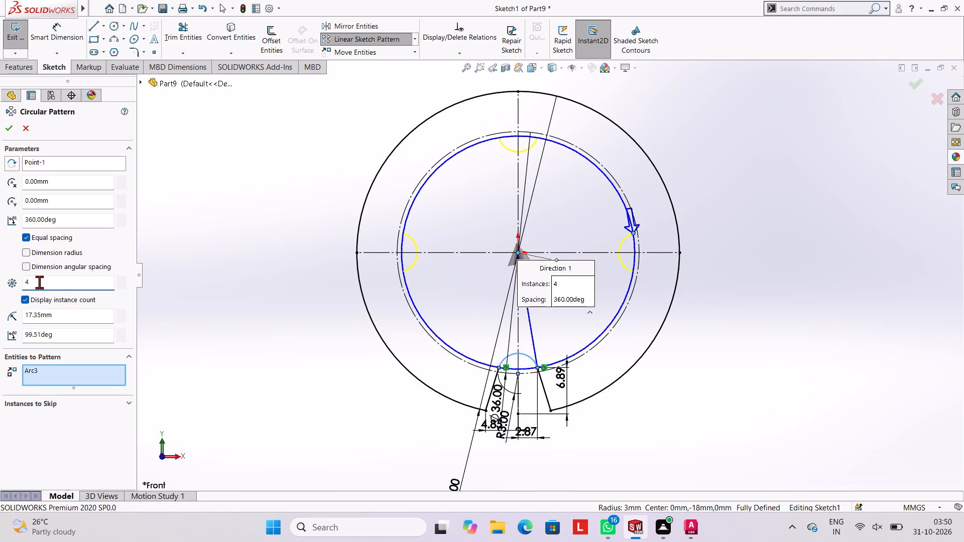
{"action": "key", "text": "BackSpace"}
{"action": "key", "text": "3"}
{"action": "key", "text": "Return"}
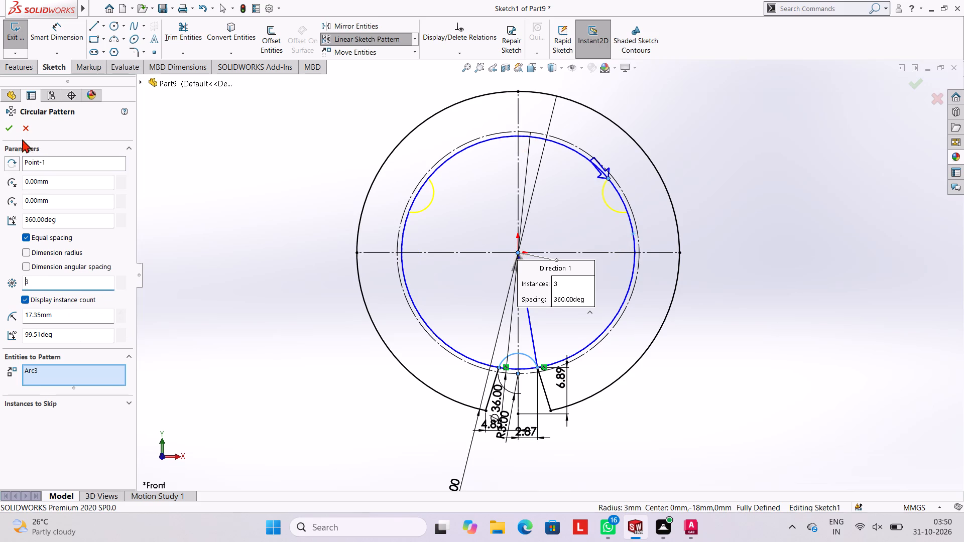
{"action": "left_click", "coordinate": [7, 128]}
{"action": "left_click", "coordinate": [258, 154]}
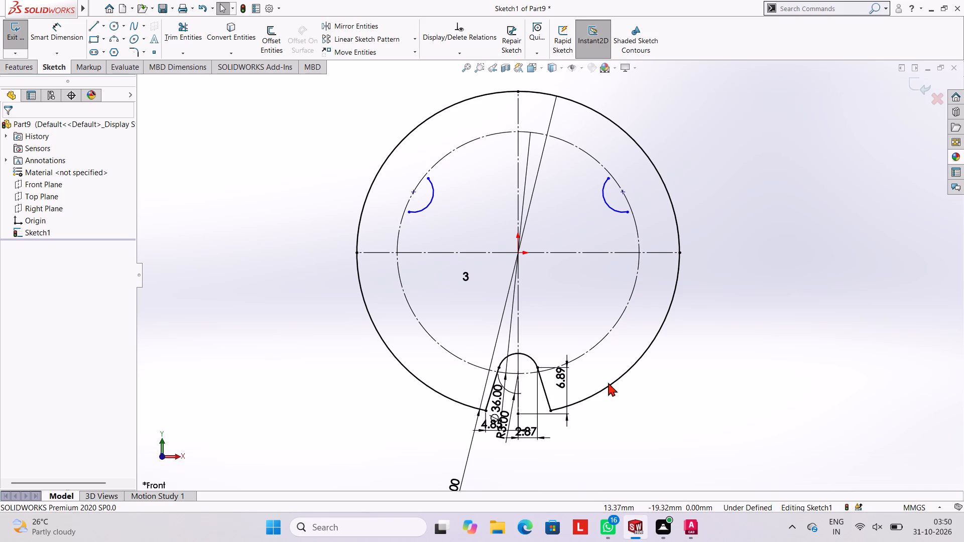
Create a circular sketch pattern of the notch's right slanted line about the origin with 3 equally spaced instances over 360 degrees.
{"action": "left_click", "coordinate": [544, 384]}
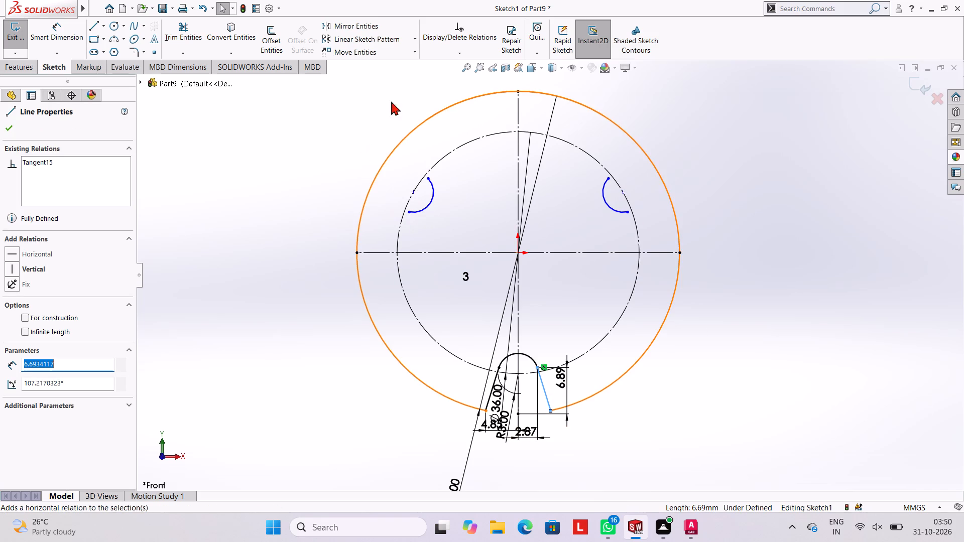
{"action": "left_click", "coordinate": [417, 37]}
{"action": "left_click", "coordinate": [407, 66]}
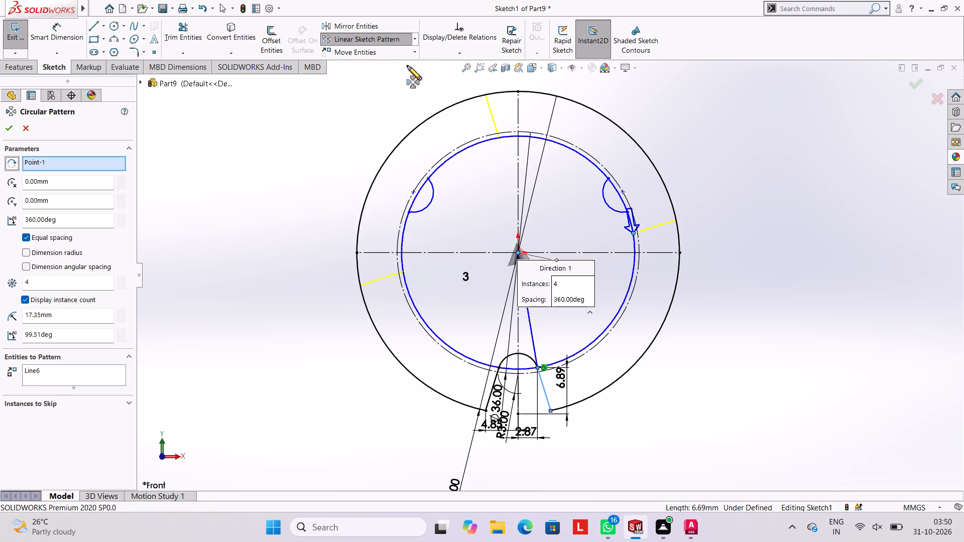
{"action": "left_click", "coordinate": [73, 284]}
{"action": "key", "text": "BackSpace"}
{"action": "key", "text": "3"}
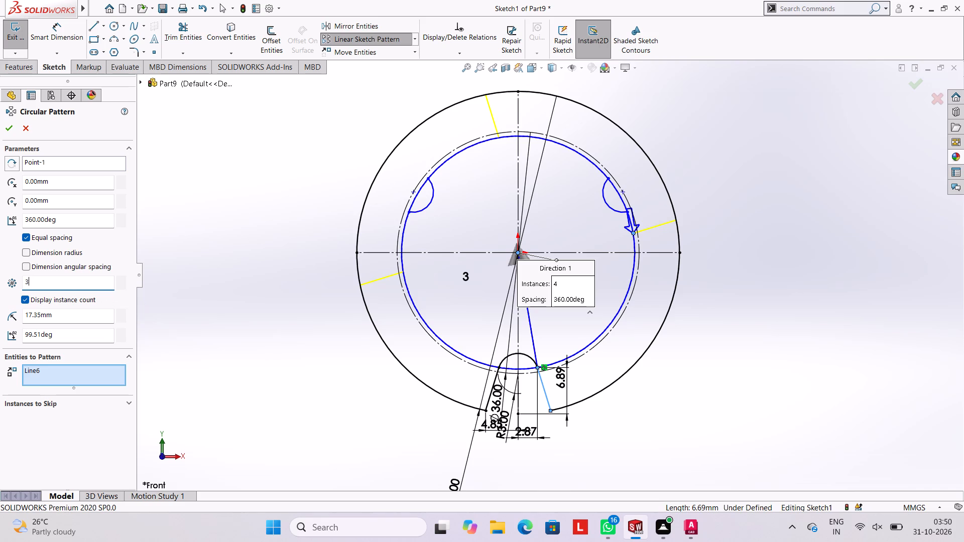
{"action": "key", "text": "Return"}
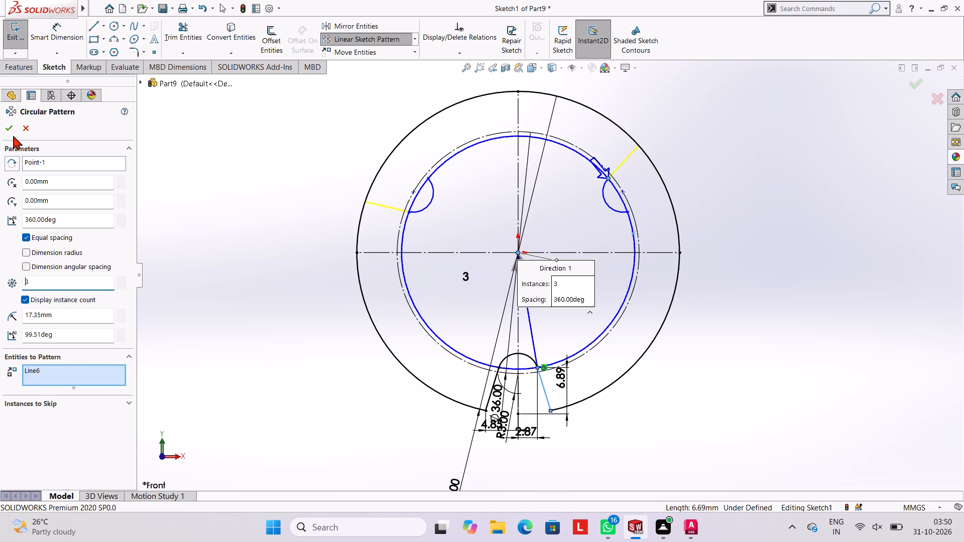
{"action": "left_click", "coordinate": [10, 133]}
{"action": "left_click", "coordinate": [211, 193]}
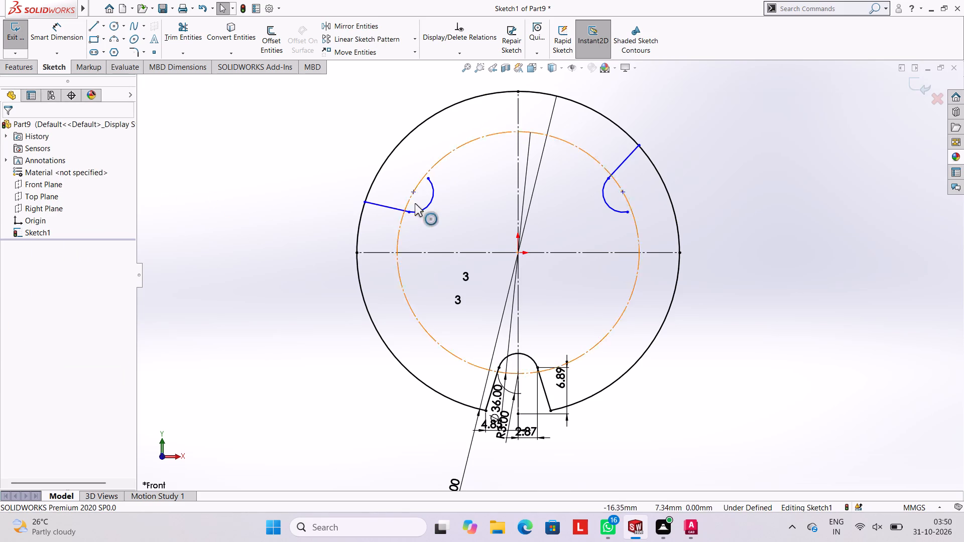
Create a circular sketch pattern of the notch's left slanted line about the origin with 3 equally spaced instances over 360 degrees.
{"action": "left_click", "coordinate": [494, 381]}
{"action": "key", "text": "Escape"}
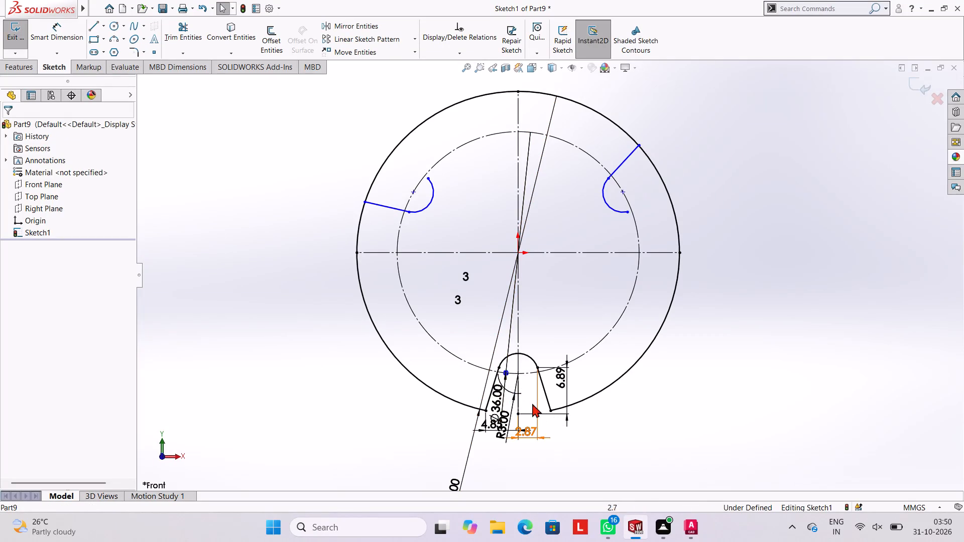
{"action": "key", "text": "Escape"}
{"action": "key", "text": "Escape"}
{"action": "scroll", "coordinate": [505, 386], "scroll_direction": "down", "scroll_amount": 6}
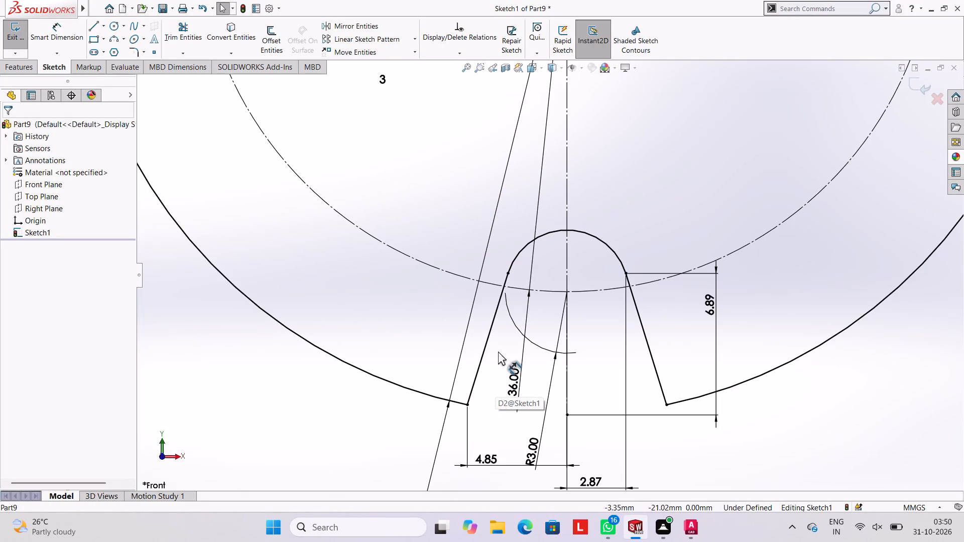
{"action": "left_click", "coordinate": [485, 348]}
{"action": "scroll", "coordinate": [577, 287], "scroll_direction": "up", "scroll_amount": 7}
{"action": "scroll", "coordinate": [513, 207], "scroll_direction": "up", "scroll_amount": 2}
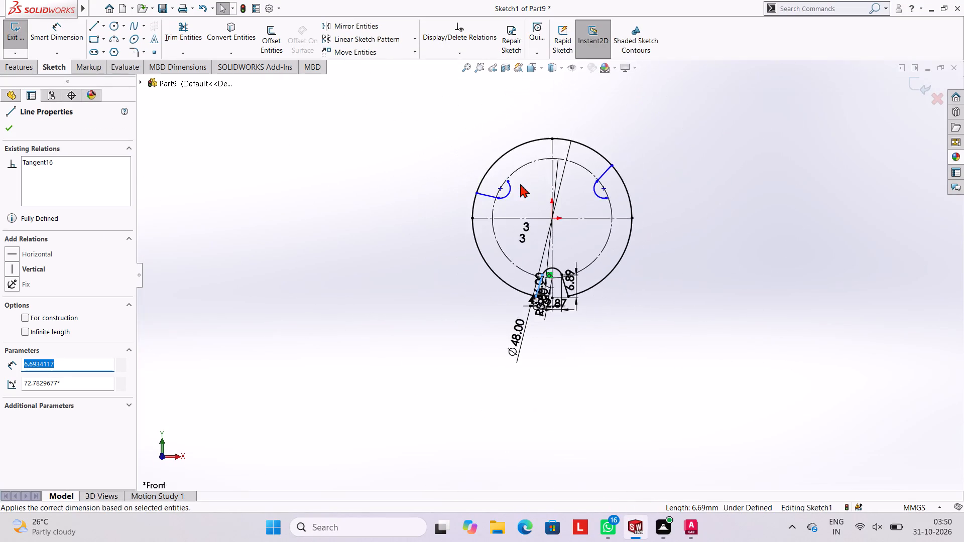
{"action": "scroll", "coordinate": [520, 184], "scroll_direction": "up", "scroll_amount": 1}
{"action": "scroll", "coordinate": [528, 173], "scroll_direction": "down", "scroll_amount": 4}
{"action": "left_click", "coordinate": [416, 41]}
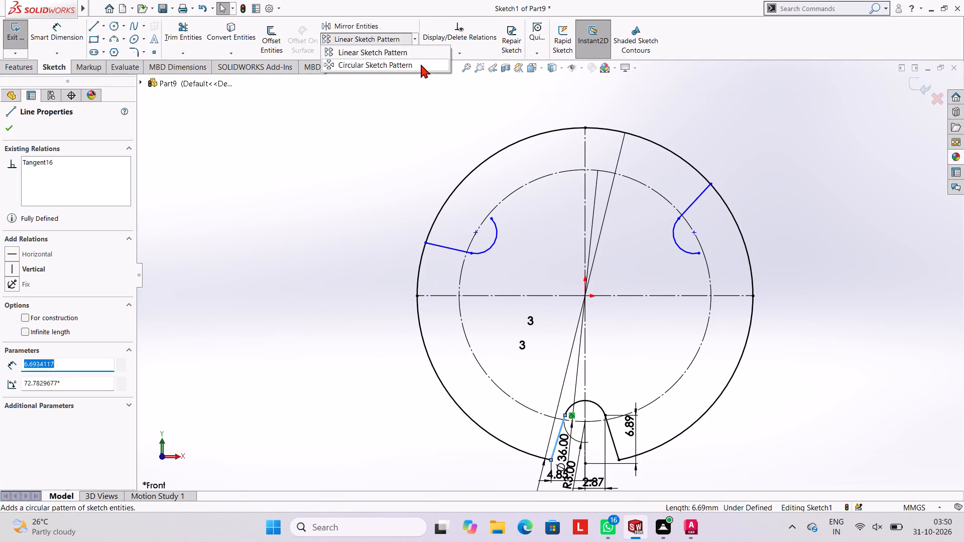
{"action": "left_click", "coordinate": [421, 65]}
{"action": "left_click", "coordinate": [81, 289]}
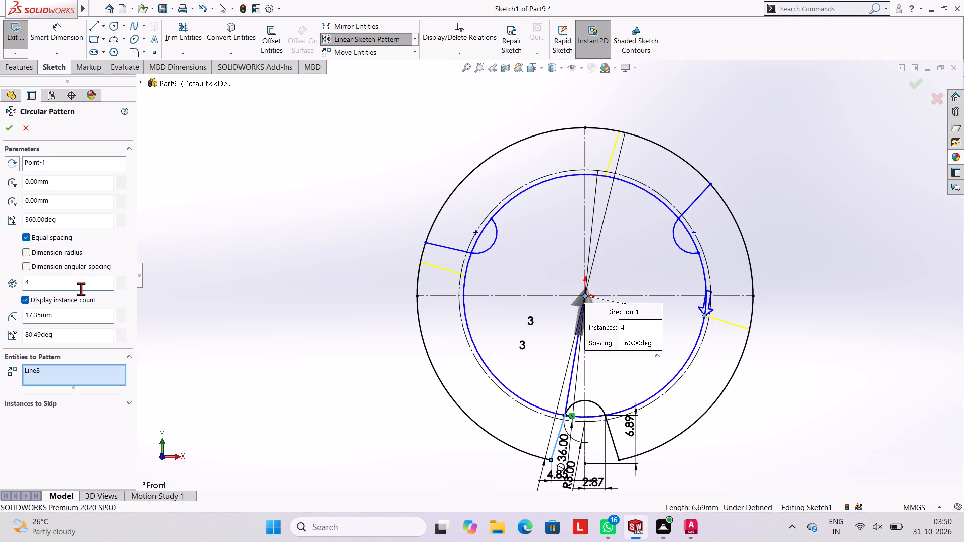
{"action": "key", "text": "BackSpace"}
{"action": "key", "text": "3"}
{"action": "key", "text": "Return"}
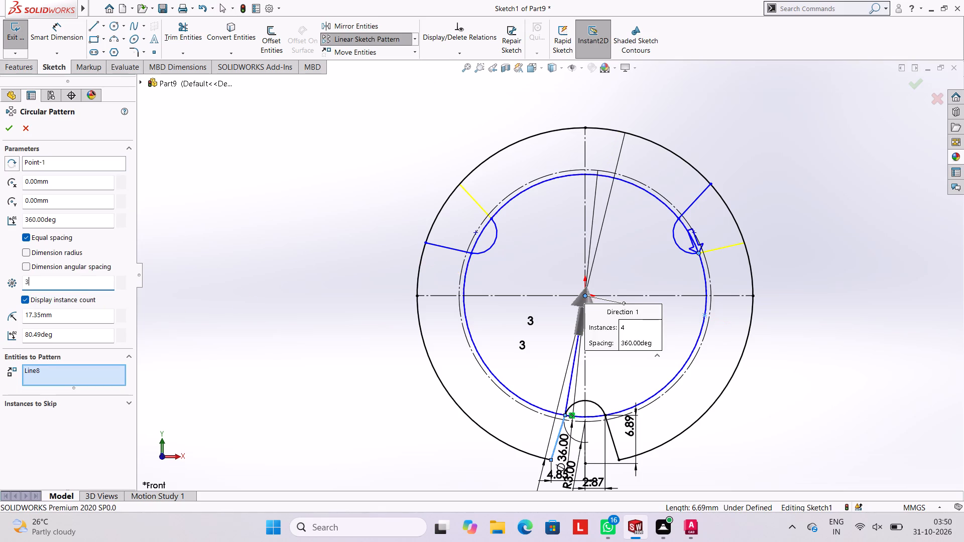
{"action": "left_click", "coordinate": [8, 134]}
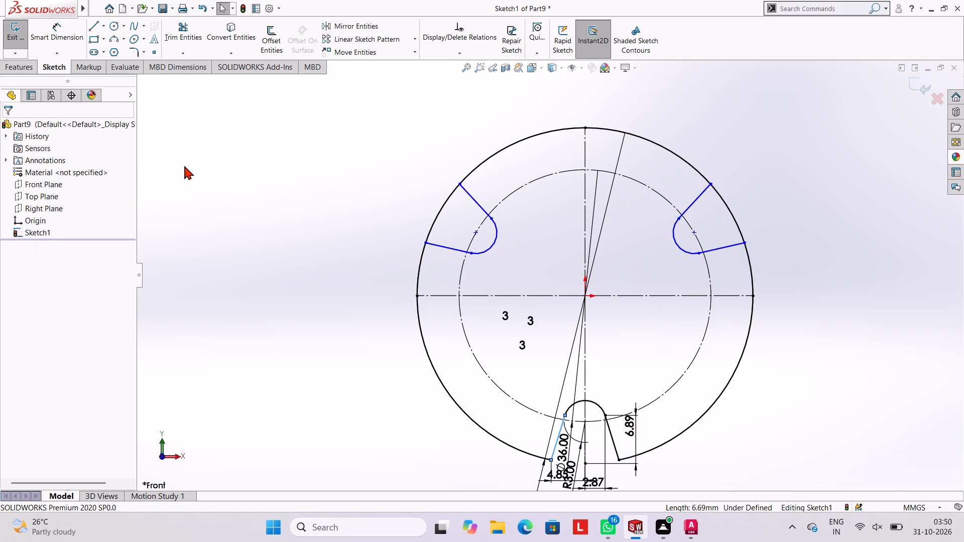
{"action": "left_click", "coordinate": [220, 164]}
Delete the three pattern instance-count dimensions from the sketch.
{"action": "scroll", "coordinate": [425, 267], "scroll_direction": "up", "scroll_amount": 2}
{"action": "scroll", "coordinate": [464, 304], "scroll_direction": "down", "scroll_amount": 1}
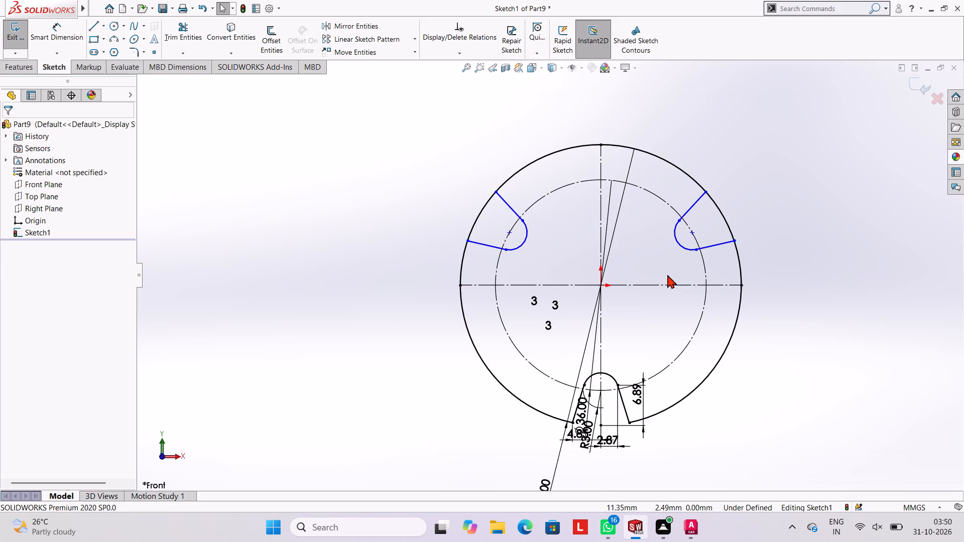
{"action": "scroll", "coordinate": [665, 283], "scroll_direction": "down", "scroll_amount": 2}
{"action": "right_click", "coordinate": [492, 316]}
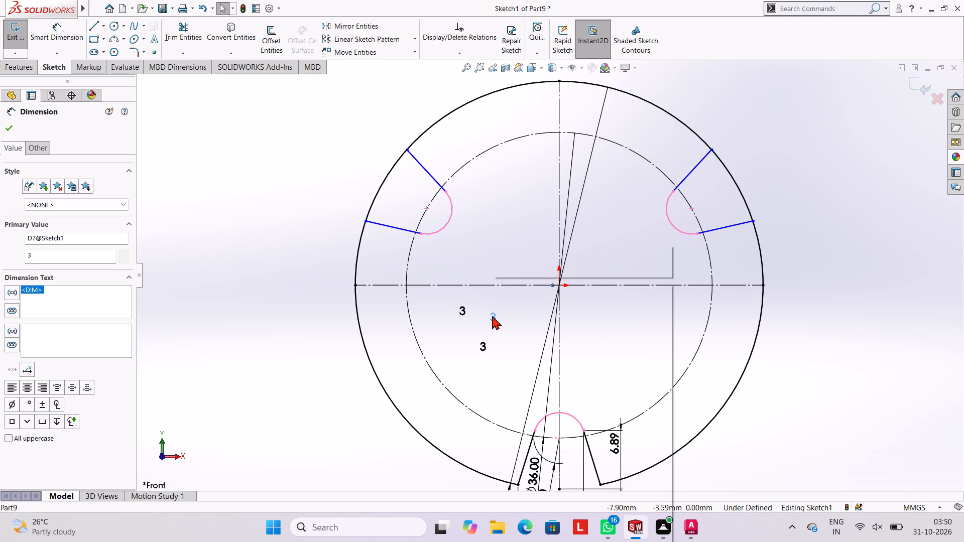
{"action": "left_click", "coordinate": [514, 421]}
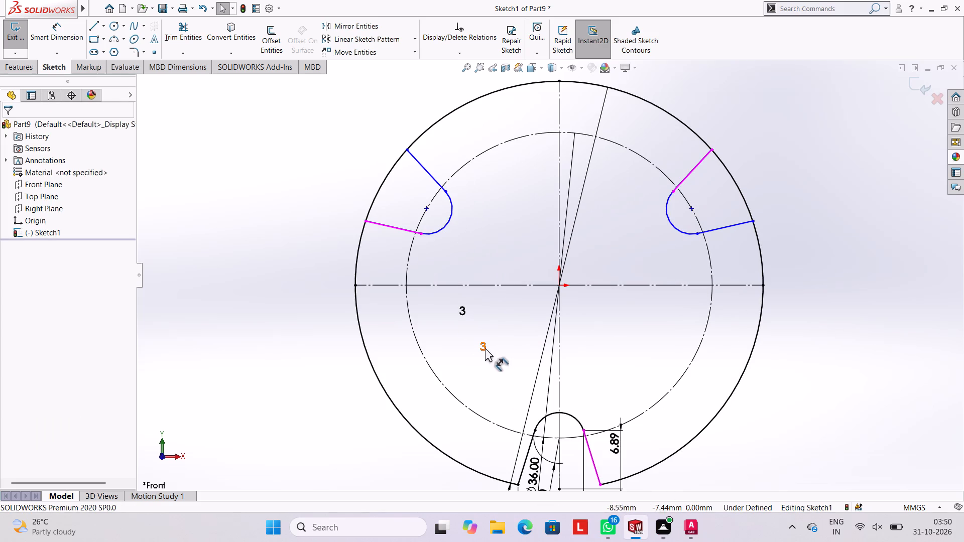
{"action": "right_click", "coordinate": [485, 348]}
{"action": "left_click", "coordinate": [534, 414]}
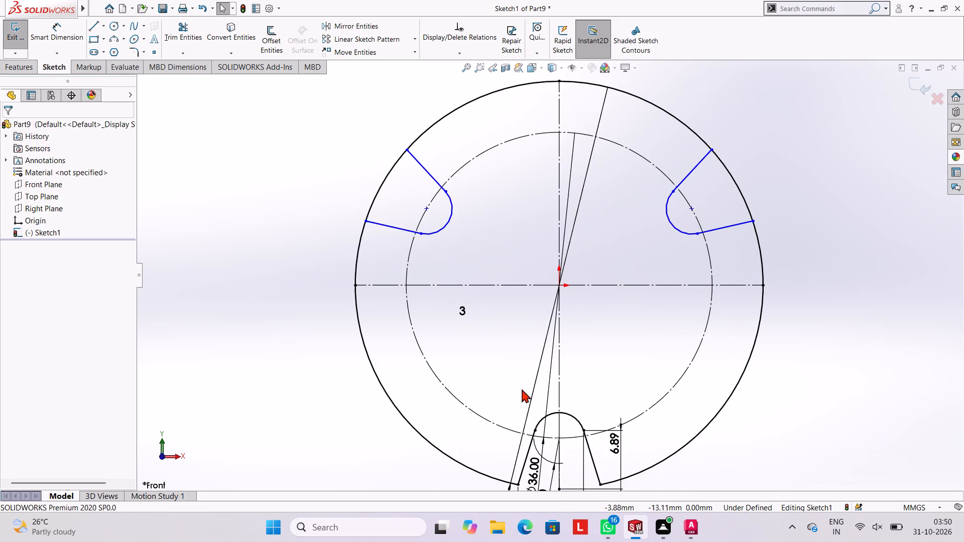
{"action": "right_click", "coordinate": [467, 309]}
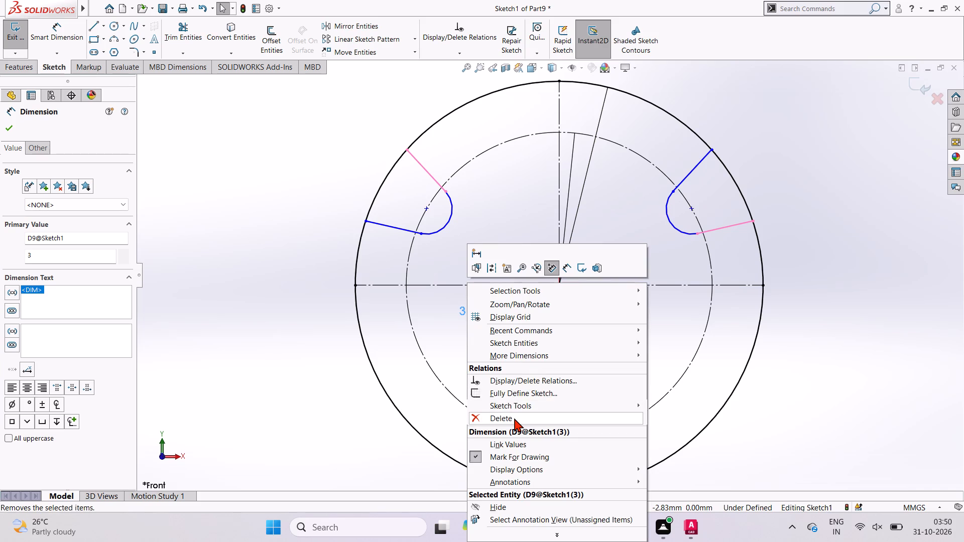
{"action": "left_click", "coordinate": [514, 418]}
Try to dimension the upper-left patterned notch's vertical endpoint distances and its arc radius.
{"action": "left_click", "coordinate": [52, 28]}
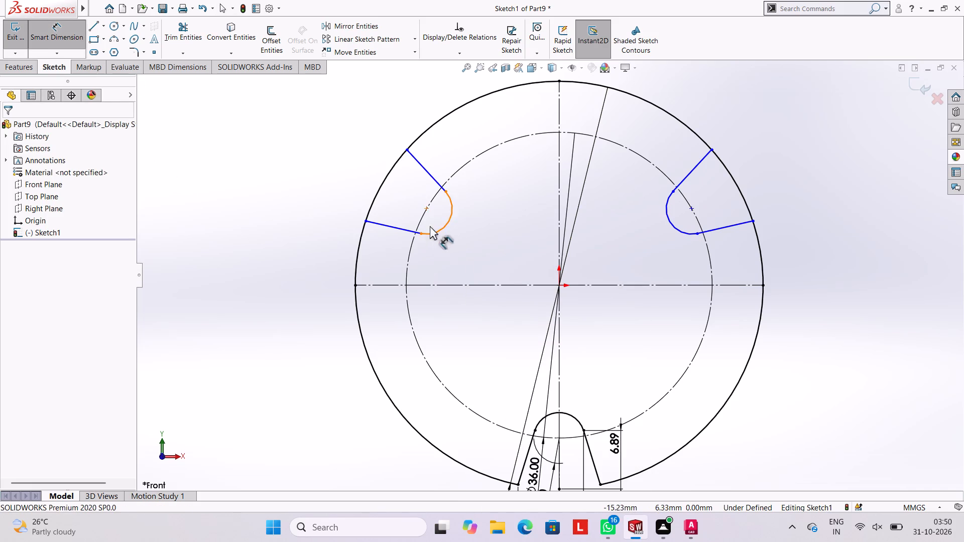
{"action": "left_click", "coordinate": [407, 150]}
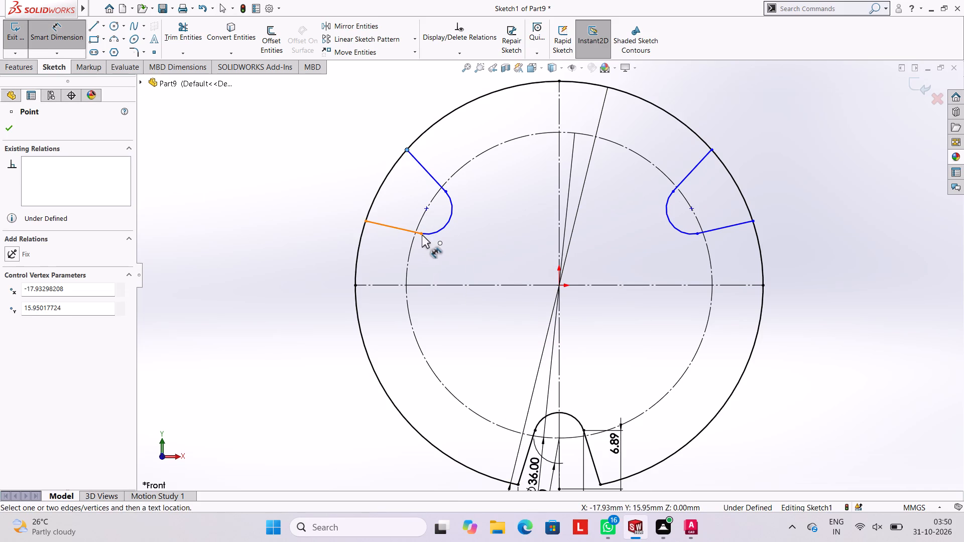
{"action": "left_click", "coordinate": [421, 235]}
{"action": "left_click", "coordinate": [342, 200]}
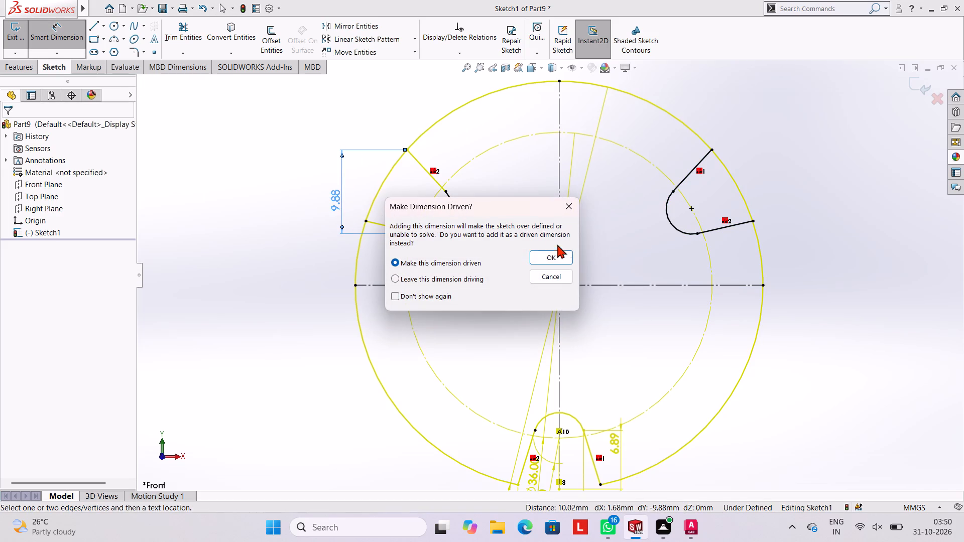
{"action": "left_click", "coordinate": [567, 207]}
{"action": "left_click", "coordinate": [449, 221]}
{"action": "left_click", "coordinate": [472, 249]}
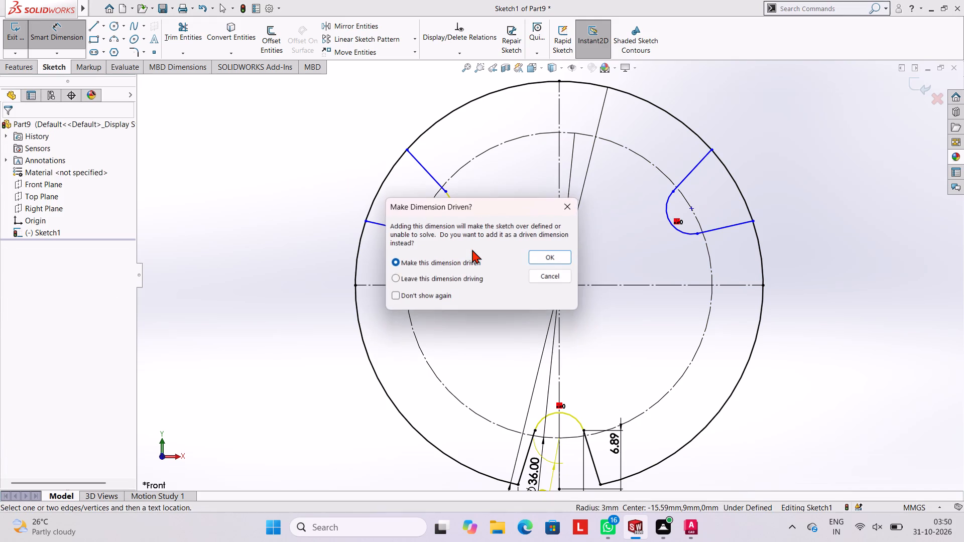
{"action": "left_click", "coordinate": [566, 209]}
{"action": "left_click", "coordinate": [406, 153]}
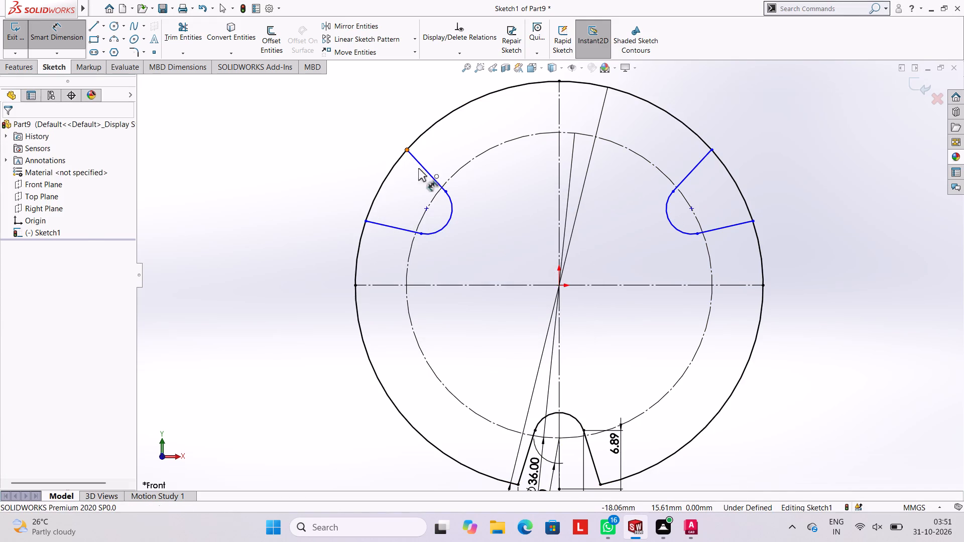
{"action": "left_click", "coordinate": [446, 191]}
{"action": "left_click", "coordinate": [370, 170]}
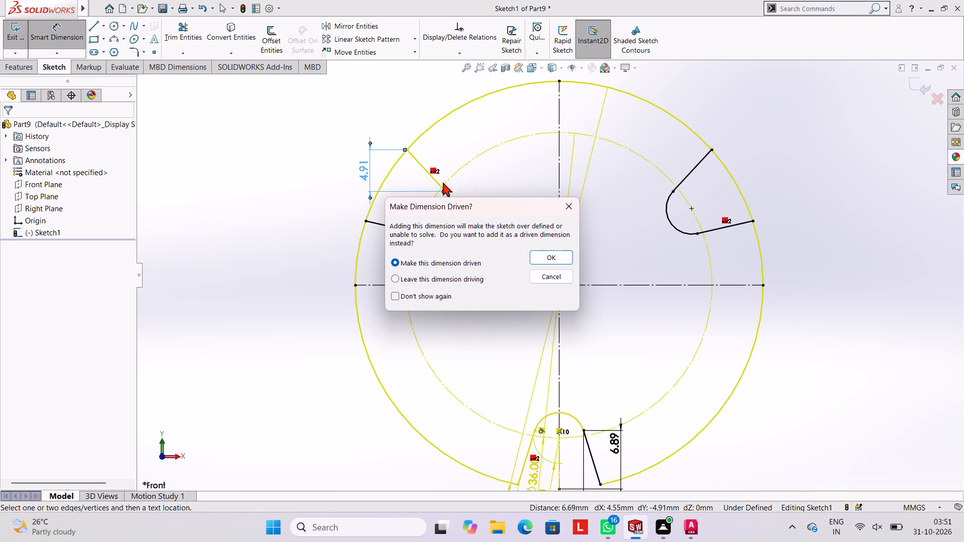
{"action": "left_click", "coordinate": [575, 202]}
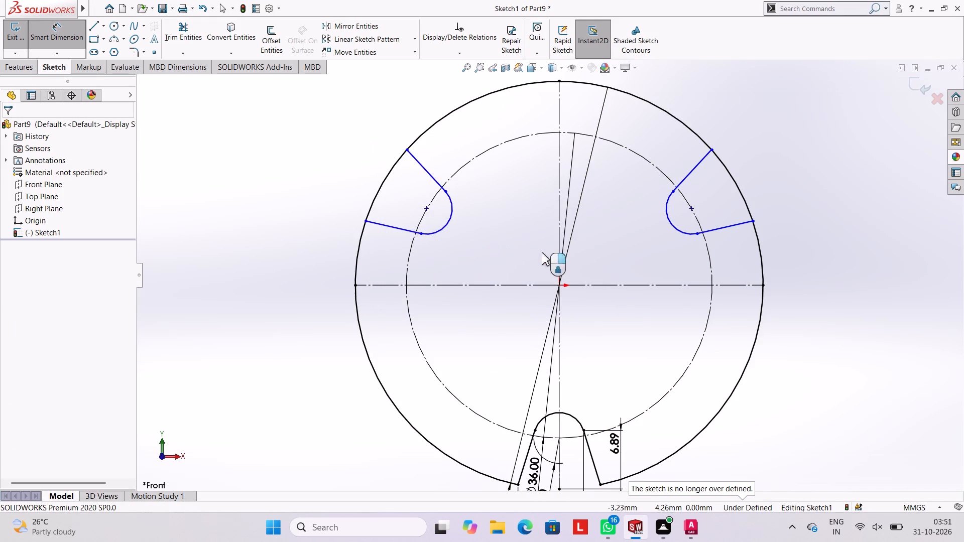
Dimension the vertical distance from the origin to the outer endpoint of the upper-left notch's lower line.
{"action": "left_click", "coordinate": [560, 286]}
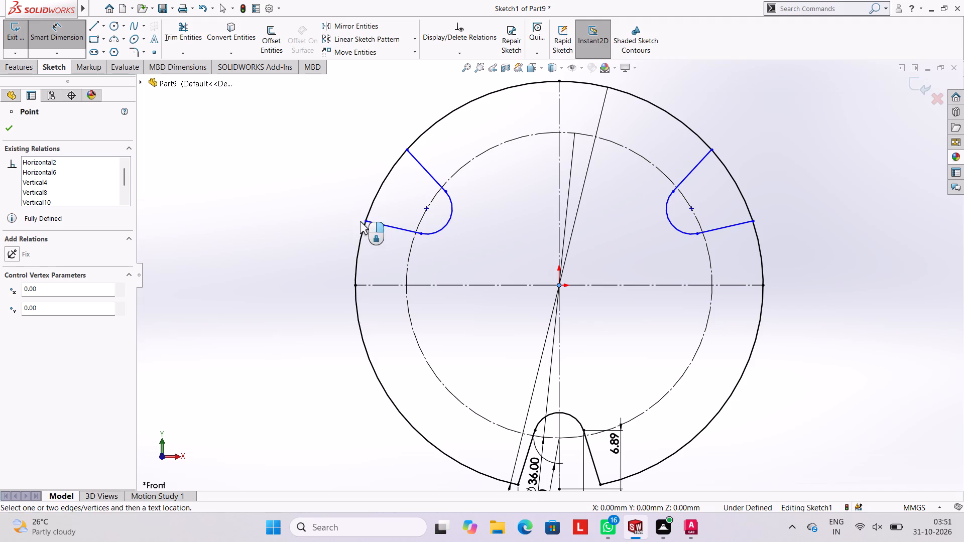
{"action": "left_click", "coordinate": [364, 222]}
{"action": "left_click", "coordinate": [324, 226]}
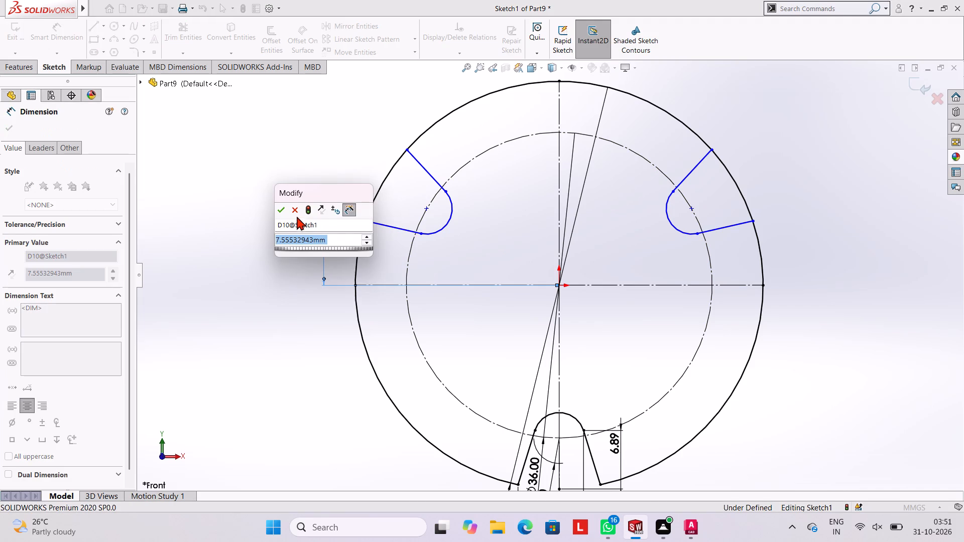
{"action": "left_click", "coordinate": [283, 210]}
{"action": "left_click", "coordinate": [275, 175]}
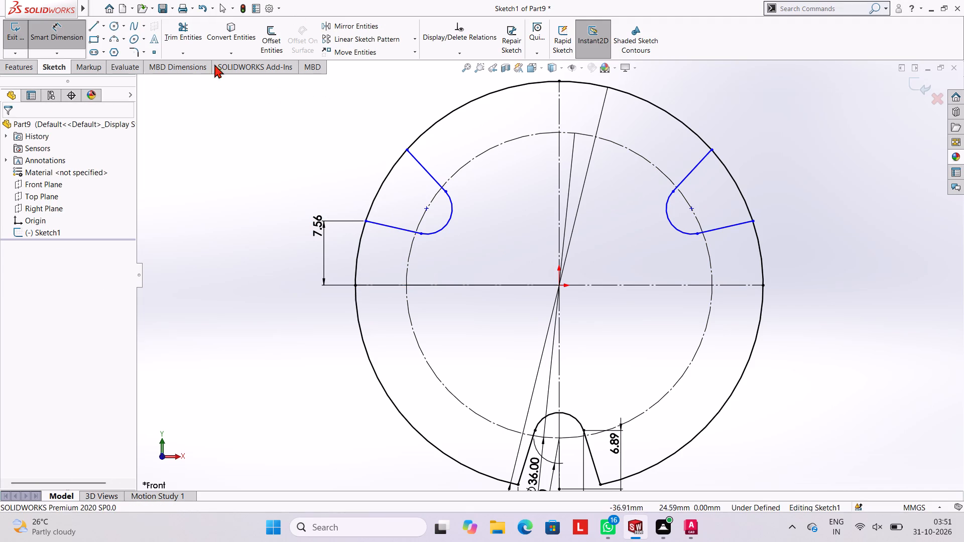
Trim away the outer circle segments across the openings of the two upper notches.
{"action": "left_click", "coordinate": [172, 35]}
{"action": "left_click", "coordinate": [391, 172]}
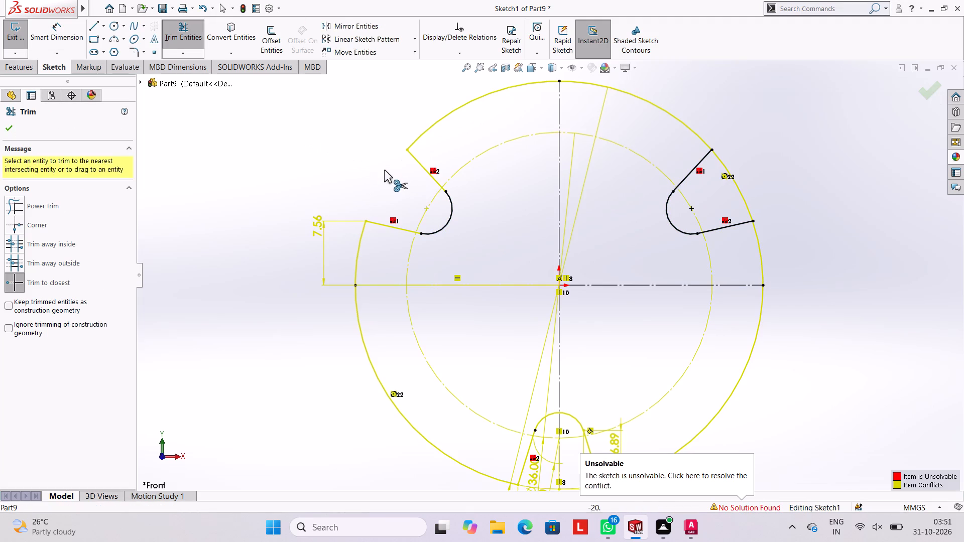
{"action": "left_click", "coordinate": [737, 186]}
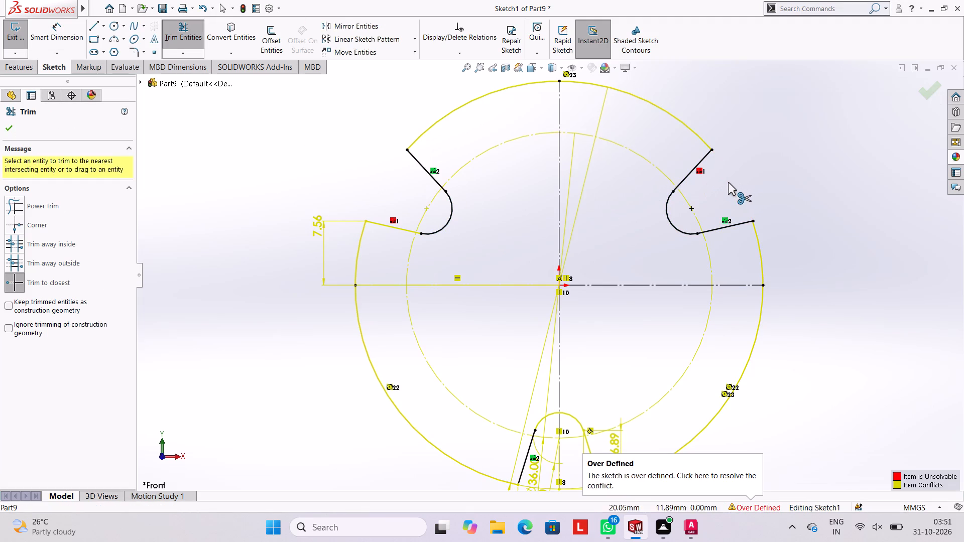
{"action": "key", "text": "Escape"}
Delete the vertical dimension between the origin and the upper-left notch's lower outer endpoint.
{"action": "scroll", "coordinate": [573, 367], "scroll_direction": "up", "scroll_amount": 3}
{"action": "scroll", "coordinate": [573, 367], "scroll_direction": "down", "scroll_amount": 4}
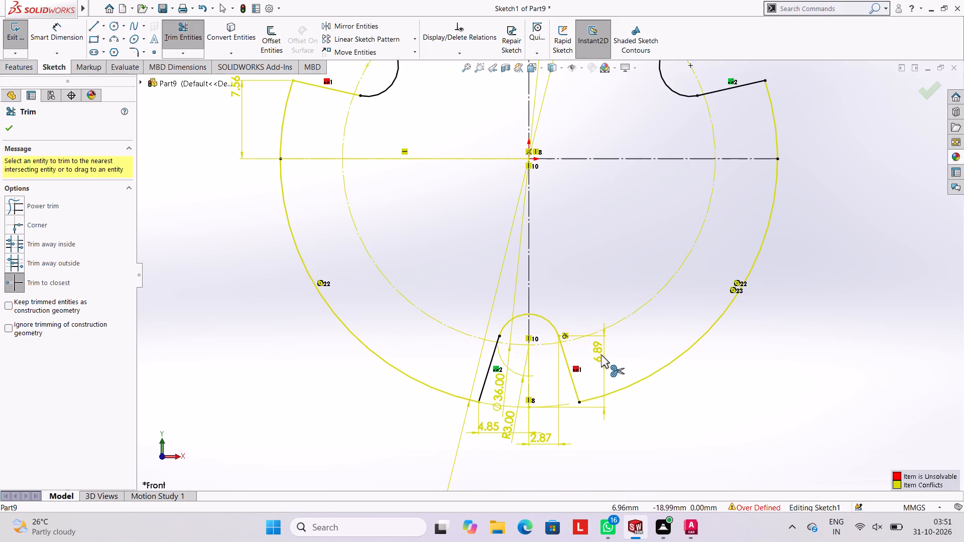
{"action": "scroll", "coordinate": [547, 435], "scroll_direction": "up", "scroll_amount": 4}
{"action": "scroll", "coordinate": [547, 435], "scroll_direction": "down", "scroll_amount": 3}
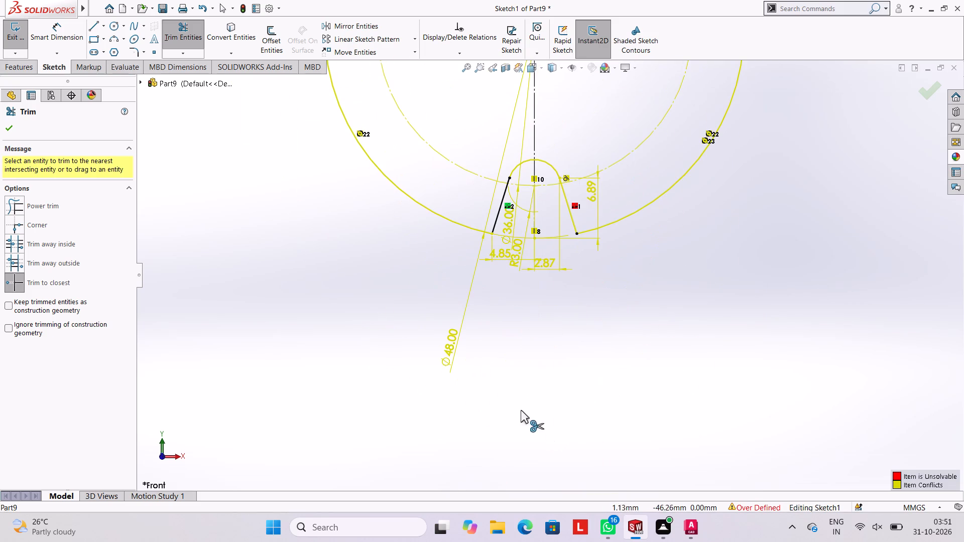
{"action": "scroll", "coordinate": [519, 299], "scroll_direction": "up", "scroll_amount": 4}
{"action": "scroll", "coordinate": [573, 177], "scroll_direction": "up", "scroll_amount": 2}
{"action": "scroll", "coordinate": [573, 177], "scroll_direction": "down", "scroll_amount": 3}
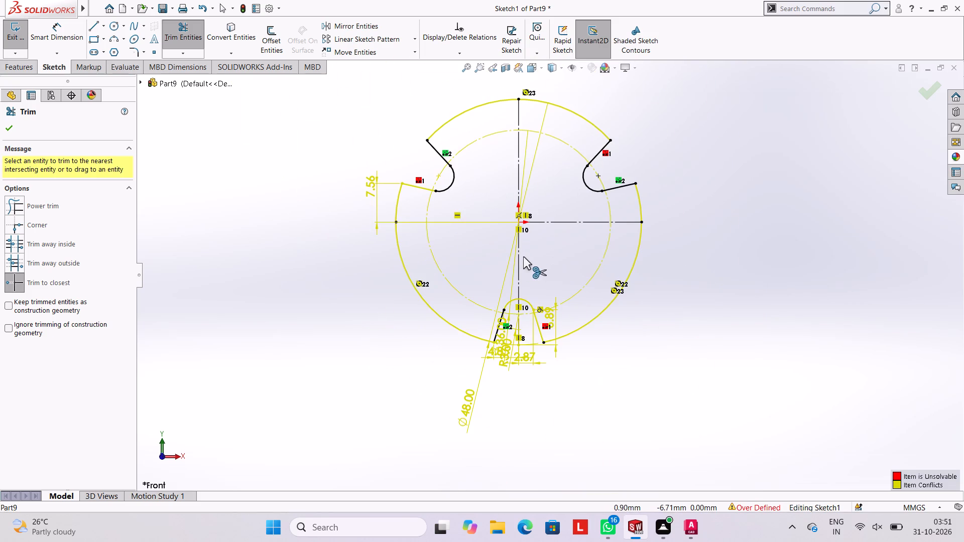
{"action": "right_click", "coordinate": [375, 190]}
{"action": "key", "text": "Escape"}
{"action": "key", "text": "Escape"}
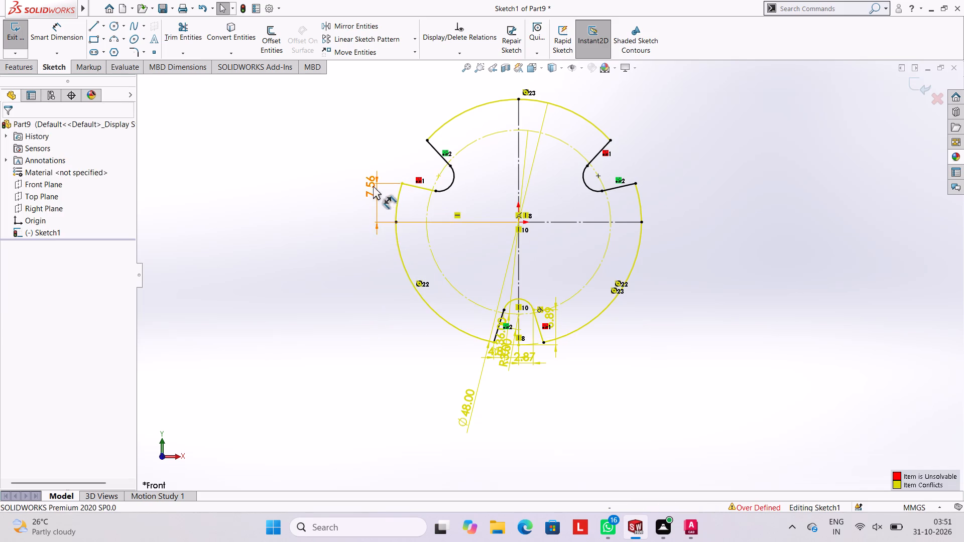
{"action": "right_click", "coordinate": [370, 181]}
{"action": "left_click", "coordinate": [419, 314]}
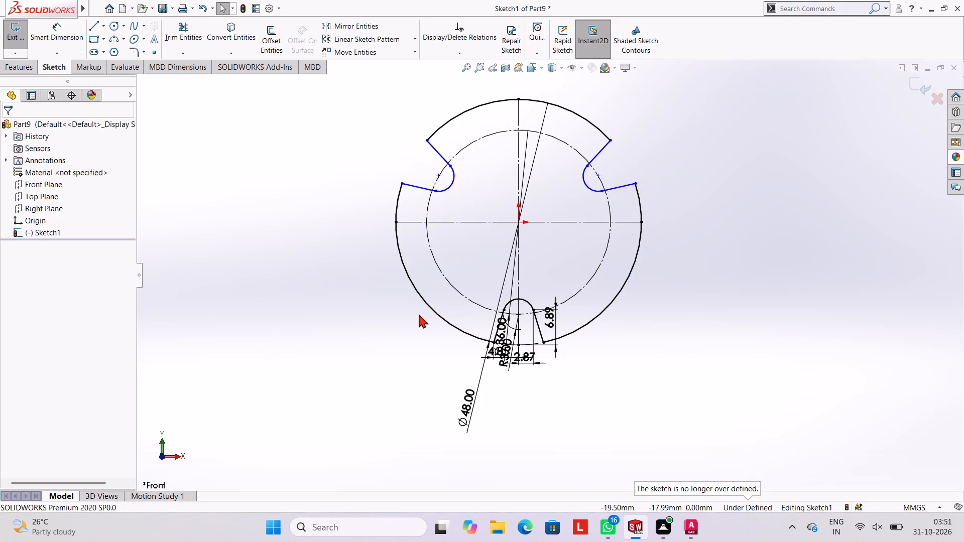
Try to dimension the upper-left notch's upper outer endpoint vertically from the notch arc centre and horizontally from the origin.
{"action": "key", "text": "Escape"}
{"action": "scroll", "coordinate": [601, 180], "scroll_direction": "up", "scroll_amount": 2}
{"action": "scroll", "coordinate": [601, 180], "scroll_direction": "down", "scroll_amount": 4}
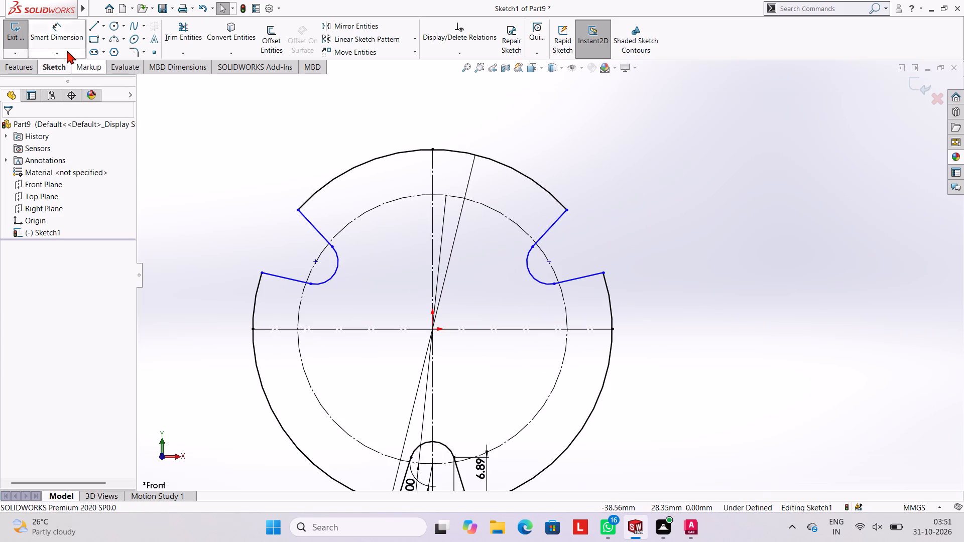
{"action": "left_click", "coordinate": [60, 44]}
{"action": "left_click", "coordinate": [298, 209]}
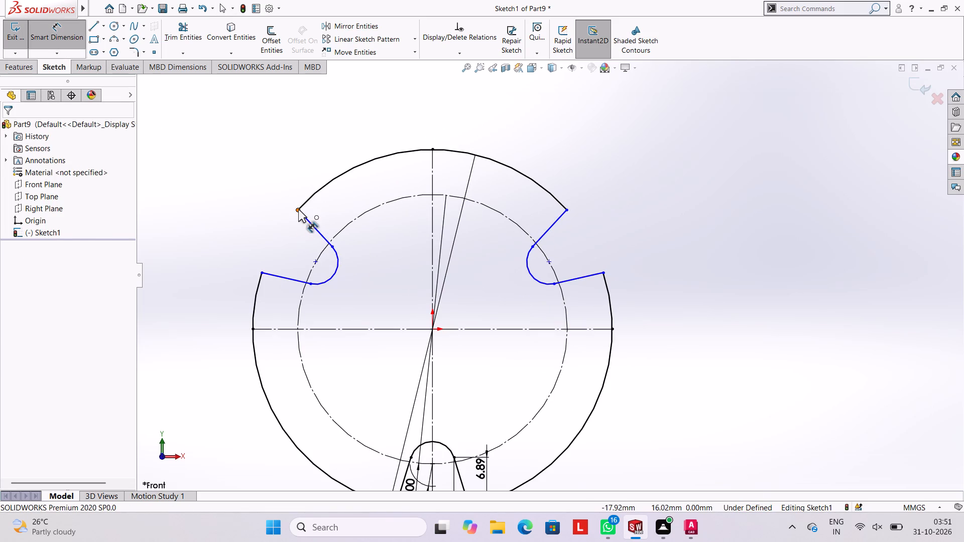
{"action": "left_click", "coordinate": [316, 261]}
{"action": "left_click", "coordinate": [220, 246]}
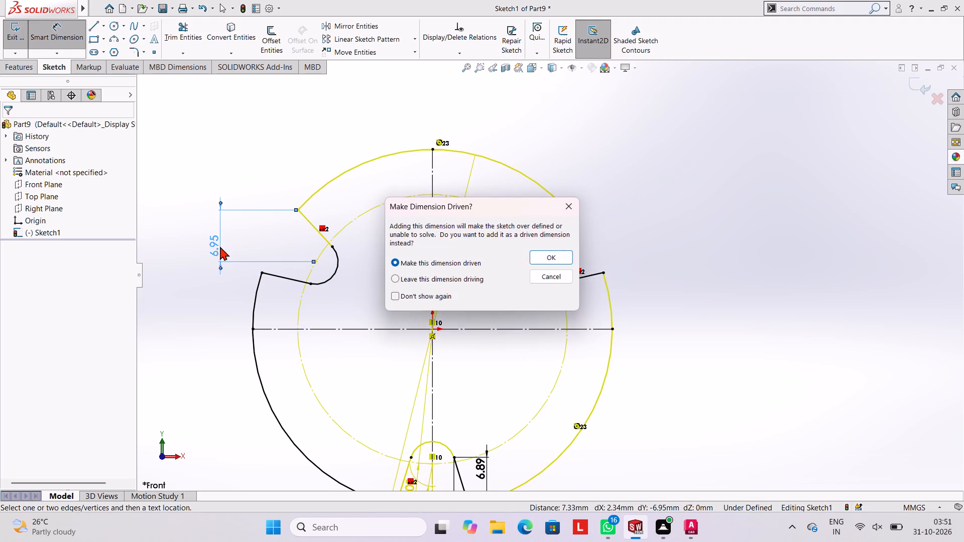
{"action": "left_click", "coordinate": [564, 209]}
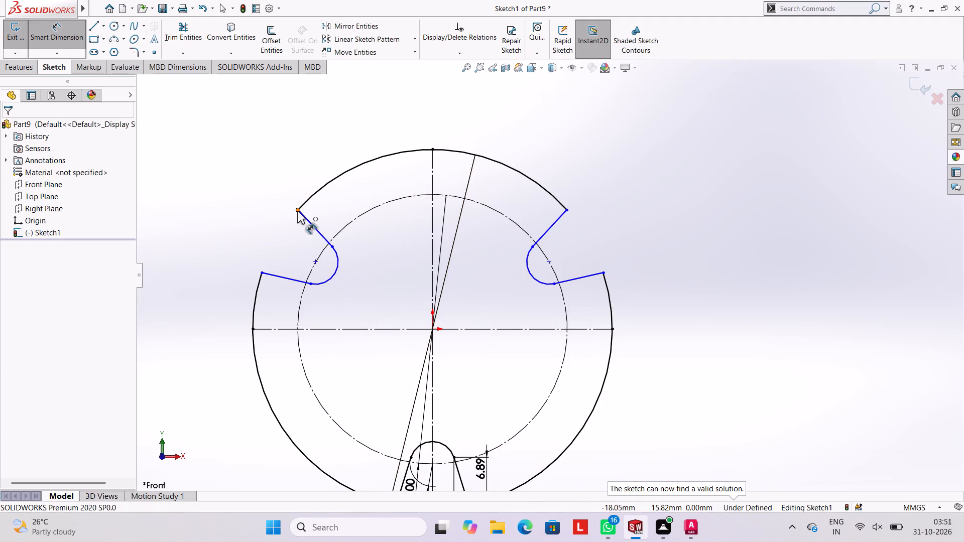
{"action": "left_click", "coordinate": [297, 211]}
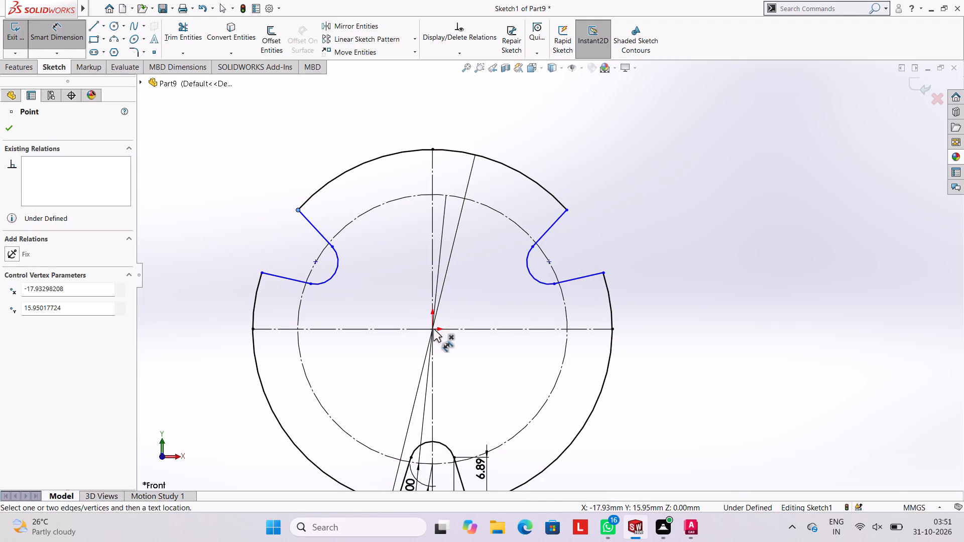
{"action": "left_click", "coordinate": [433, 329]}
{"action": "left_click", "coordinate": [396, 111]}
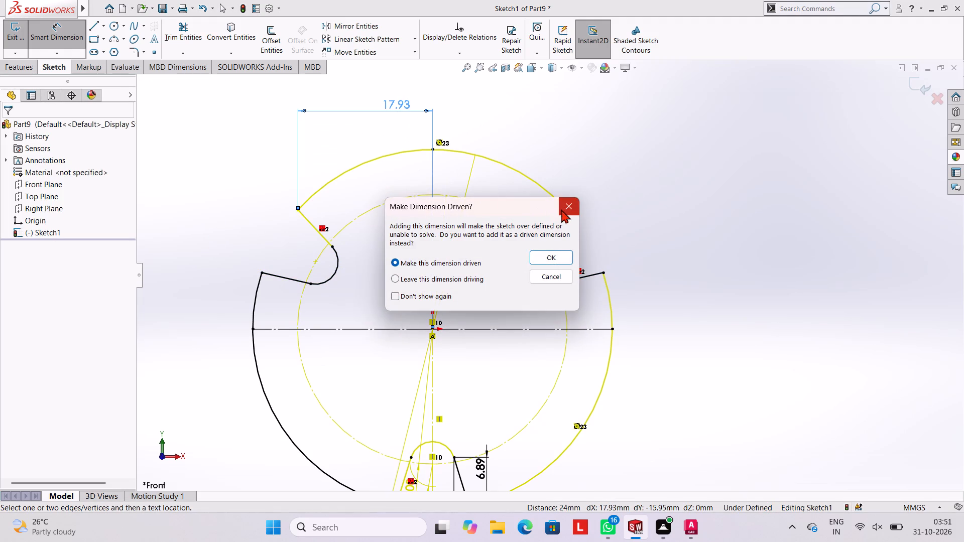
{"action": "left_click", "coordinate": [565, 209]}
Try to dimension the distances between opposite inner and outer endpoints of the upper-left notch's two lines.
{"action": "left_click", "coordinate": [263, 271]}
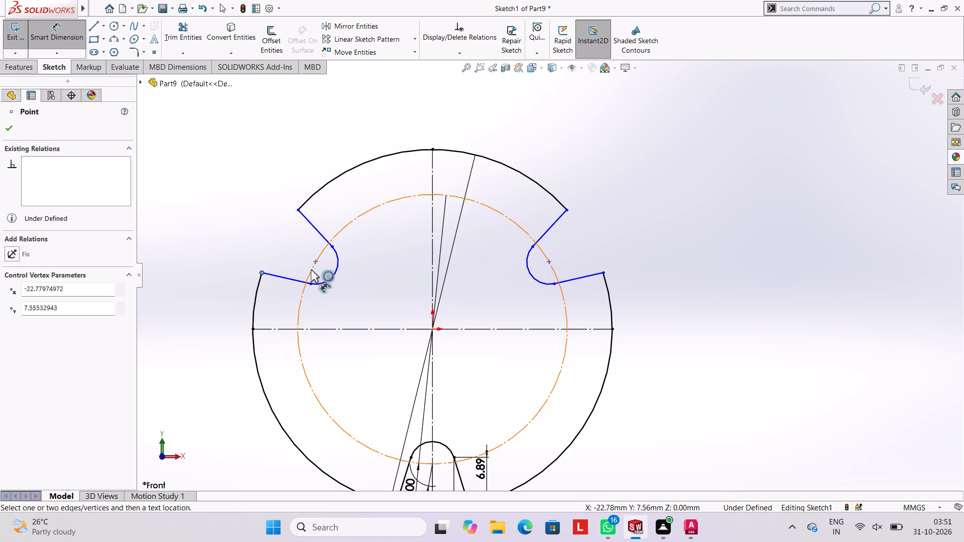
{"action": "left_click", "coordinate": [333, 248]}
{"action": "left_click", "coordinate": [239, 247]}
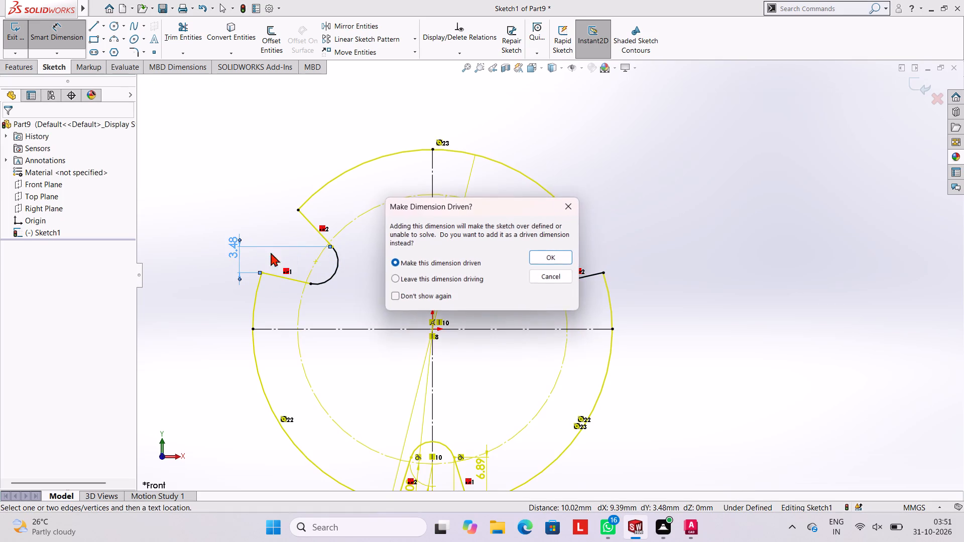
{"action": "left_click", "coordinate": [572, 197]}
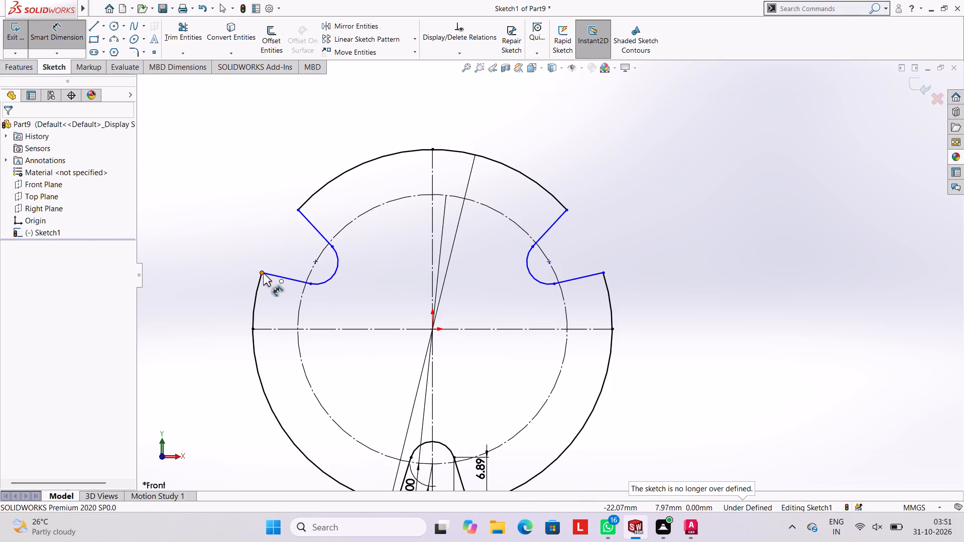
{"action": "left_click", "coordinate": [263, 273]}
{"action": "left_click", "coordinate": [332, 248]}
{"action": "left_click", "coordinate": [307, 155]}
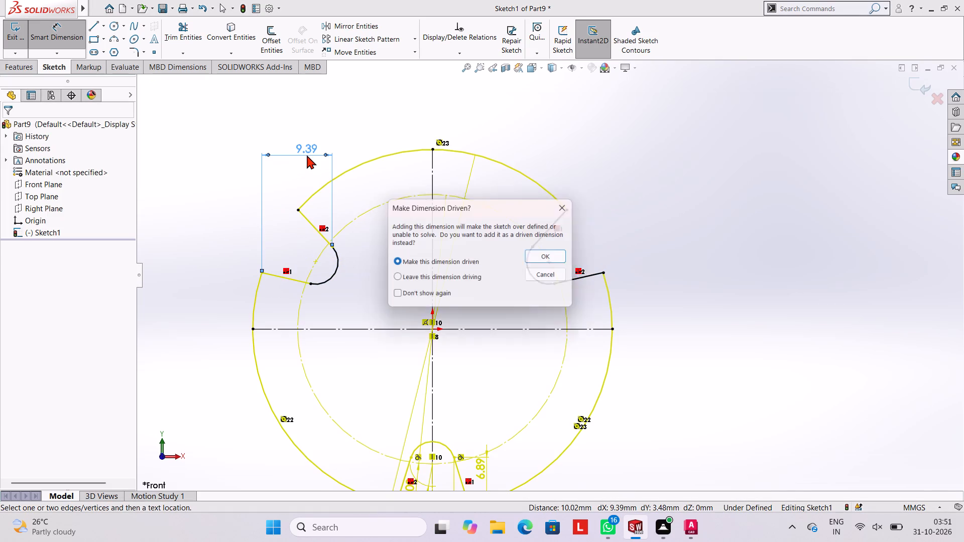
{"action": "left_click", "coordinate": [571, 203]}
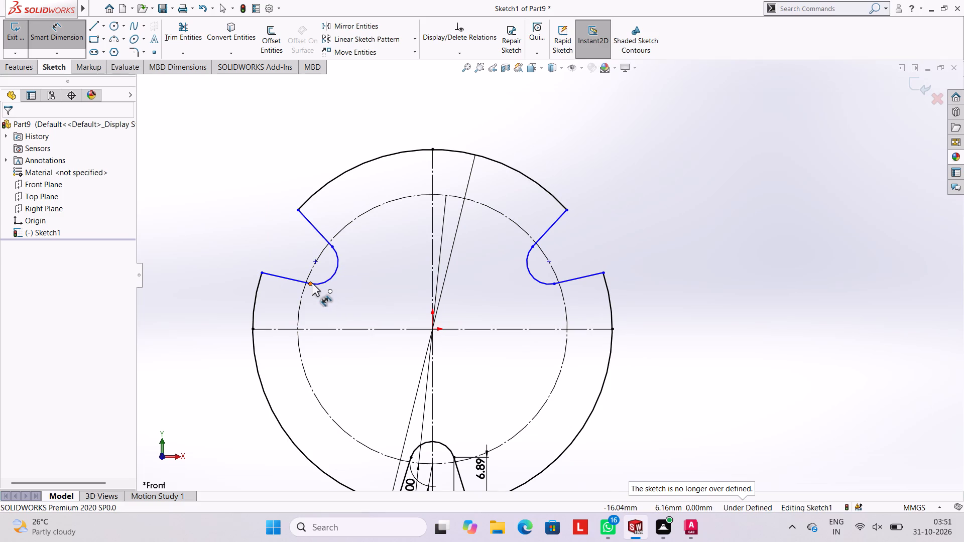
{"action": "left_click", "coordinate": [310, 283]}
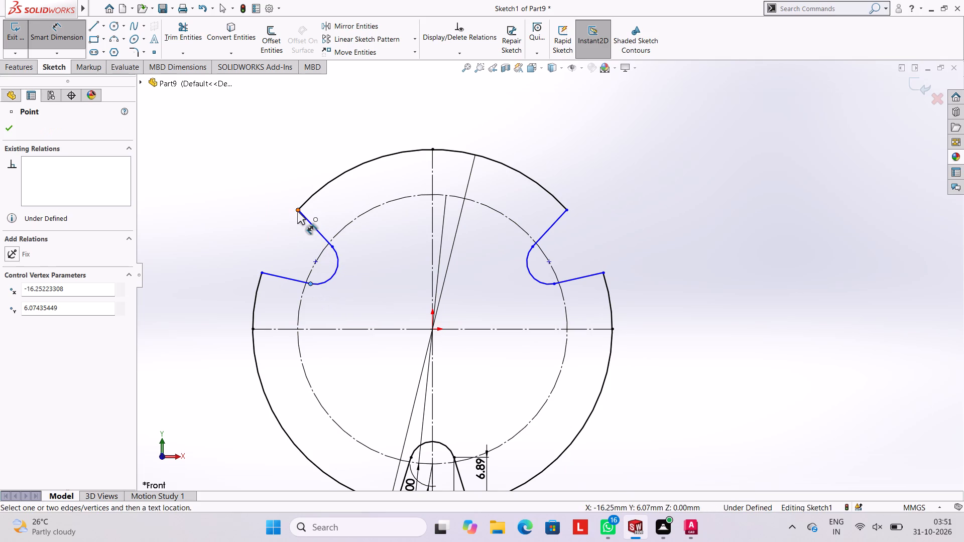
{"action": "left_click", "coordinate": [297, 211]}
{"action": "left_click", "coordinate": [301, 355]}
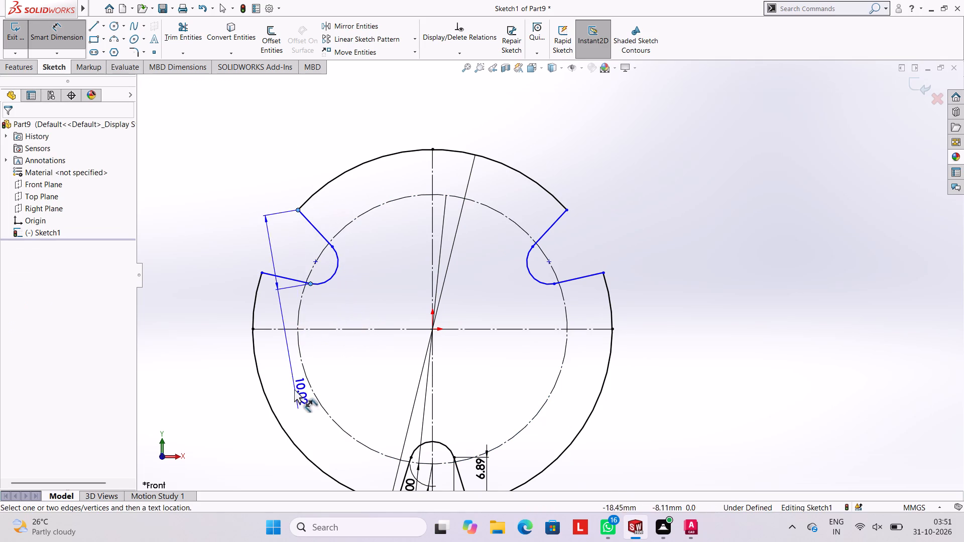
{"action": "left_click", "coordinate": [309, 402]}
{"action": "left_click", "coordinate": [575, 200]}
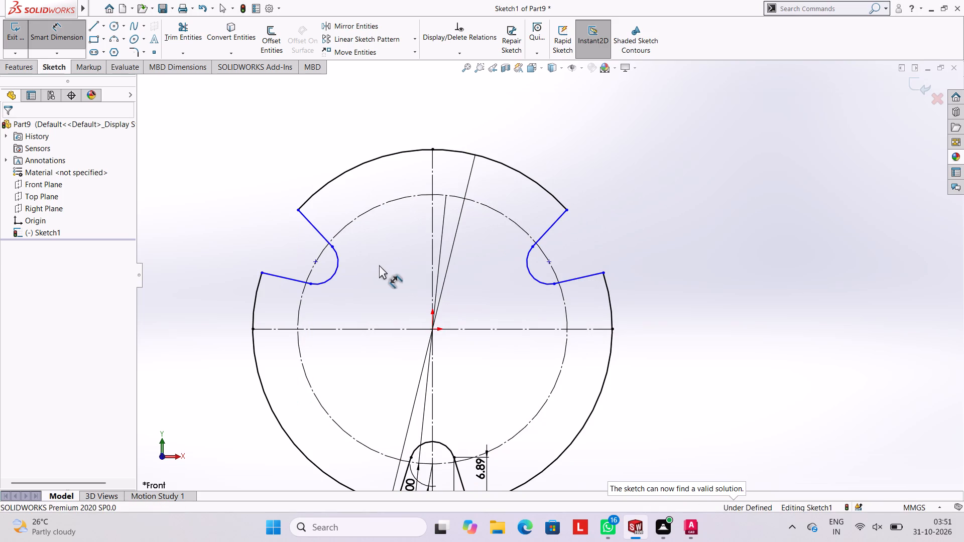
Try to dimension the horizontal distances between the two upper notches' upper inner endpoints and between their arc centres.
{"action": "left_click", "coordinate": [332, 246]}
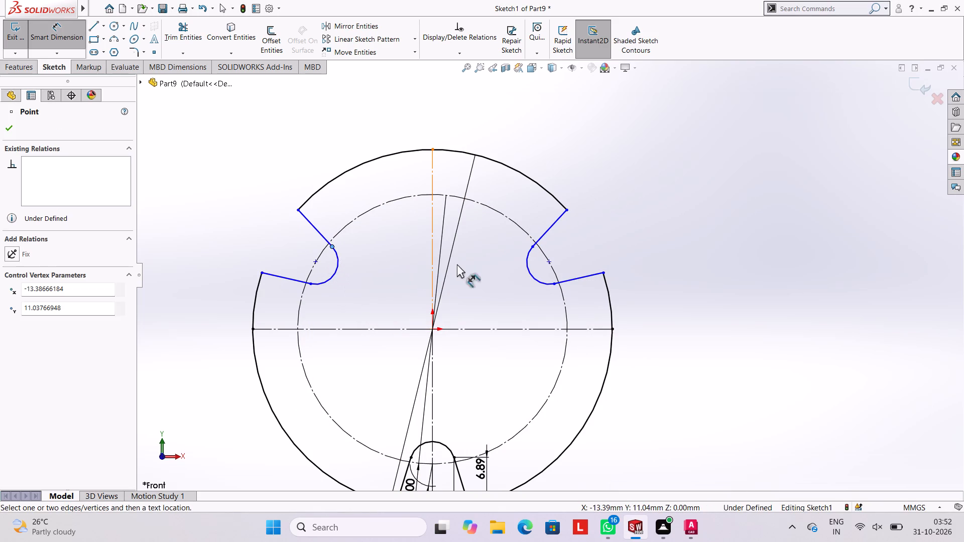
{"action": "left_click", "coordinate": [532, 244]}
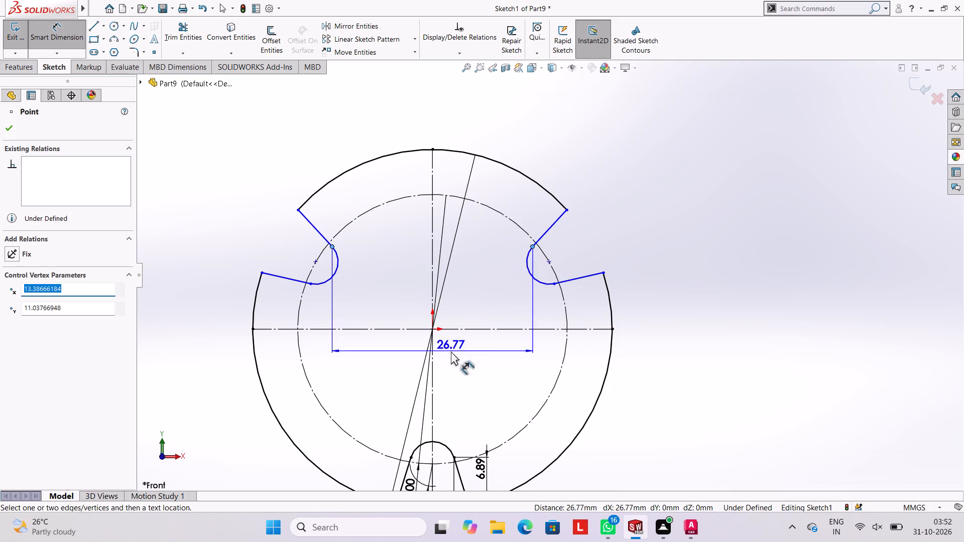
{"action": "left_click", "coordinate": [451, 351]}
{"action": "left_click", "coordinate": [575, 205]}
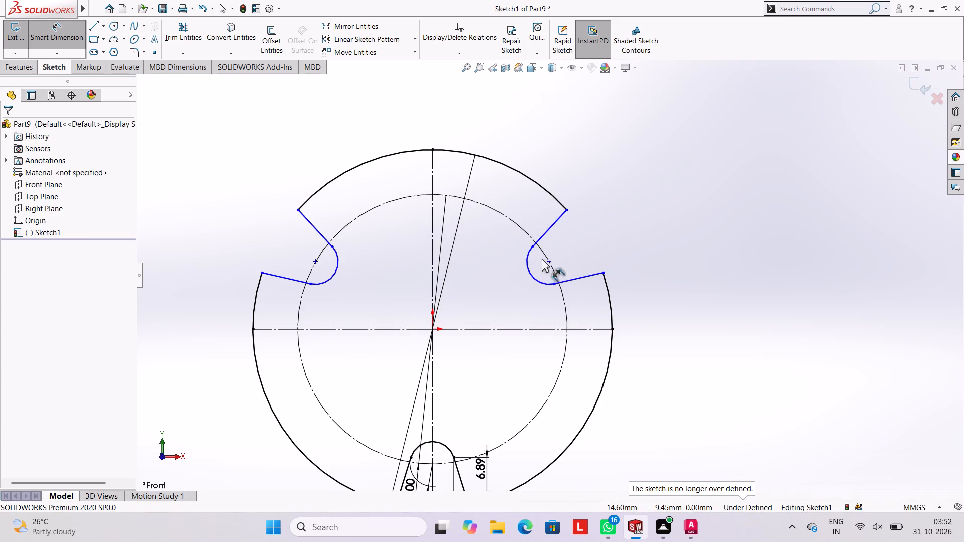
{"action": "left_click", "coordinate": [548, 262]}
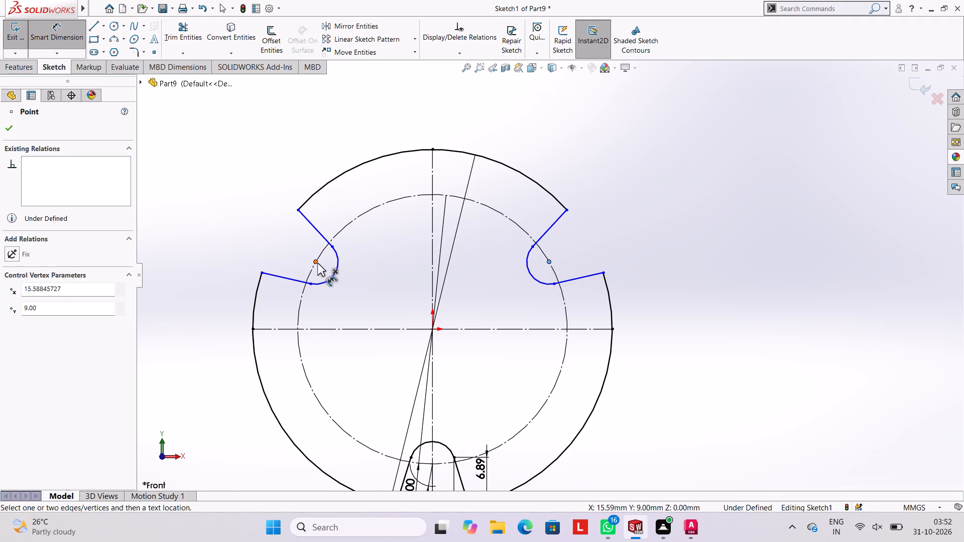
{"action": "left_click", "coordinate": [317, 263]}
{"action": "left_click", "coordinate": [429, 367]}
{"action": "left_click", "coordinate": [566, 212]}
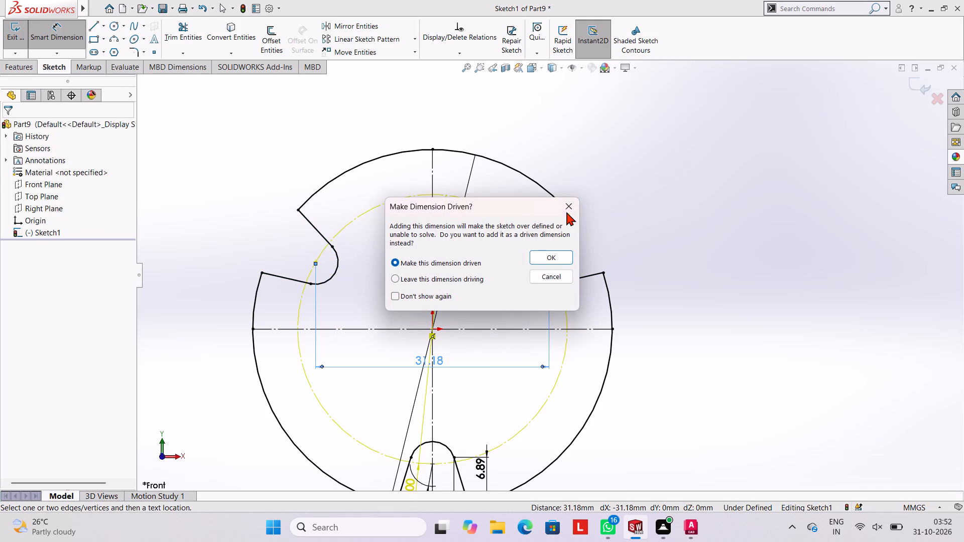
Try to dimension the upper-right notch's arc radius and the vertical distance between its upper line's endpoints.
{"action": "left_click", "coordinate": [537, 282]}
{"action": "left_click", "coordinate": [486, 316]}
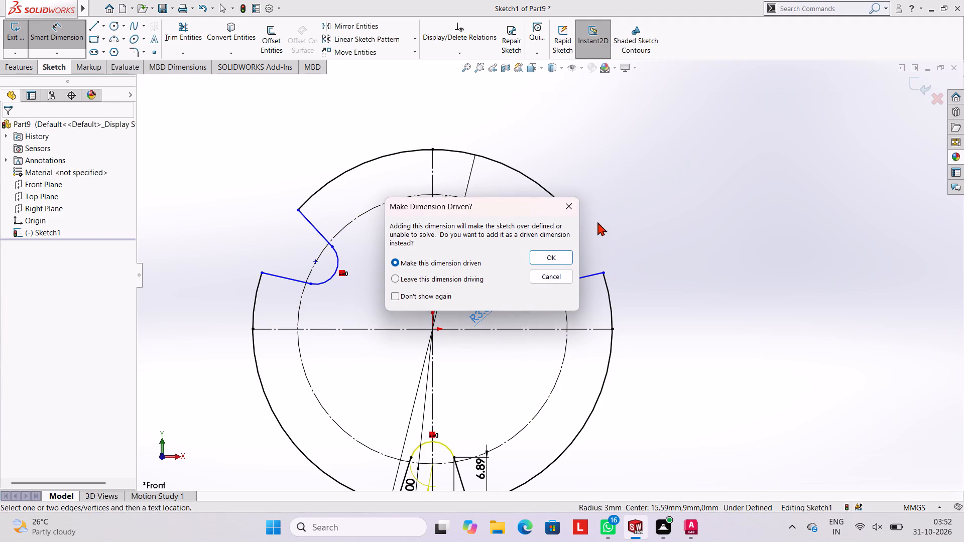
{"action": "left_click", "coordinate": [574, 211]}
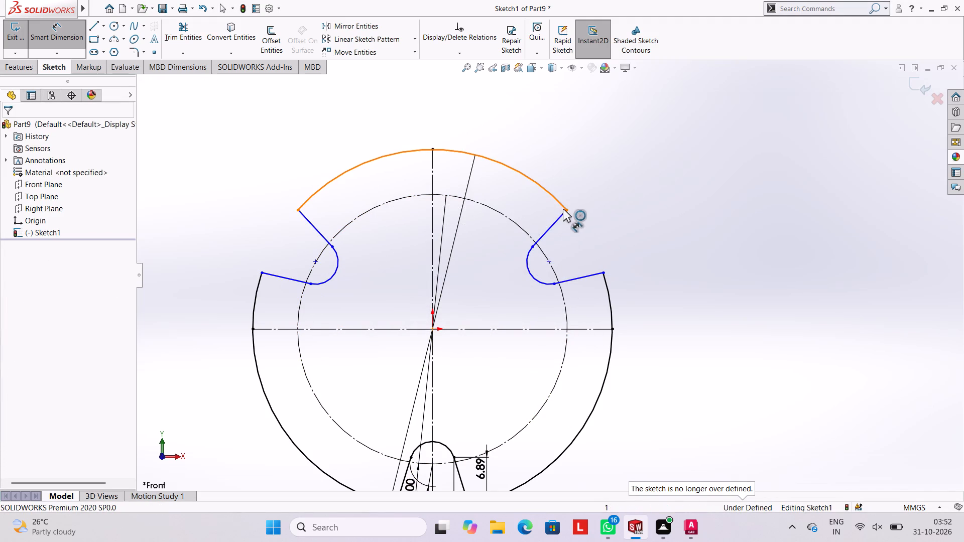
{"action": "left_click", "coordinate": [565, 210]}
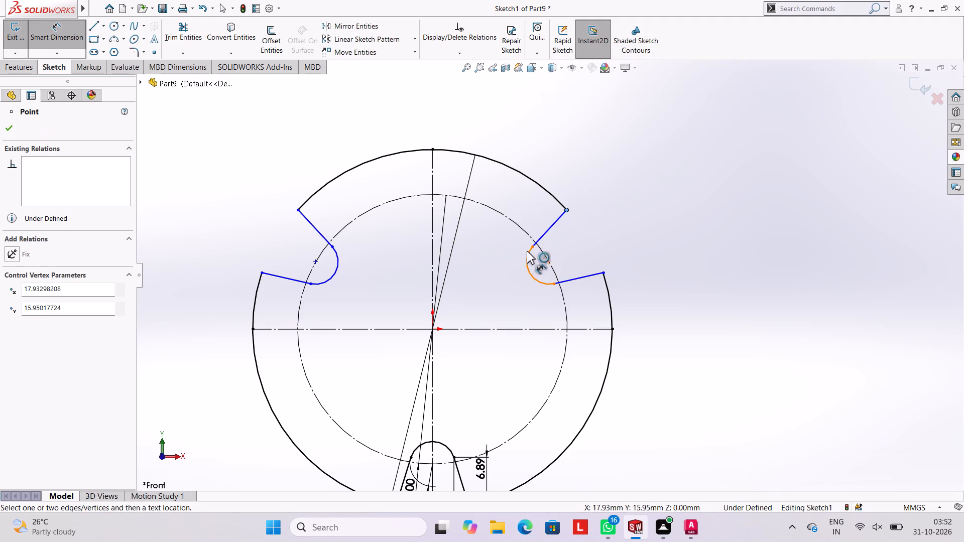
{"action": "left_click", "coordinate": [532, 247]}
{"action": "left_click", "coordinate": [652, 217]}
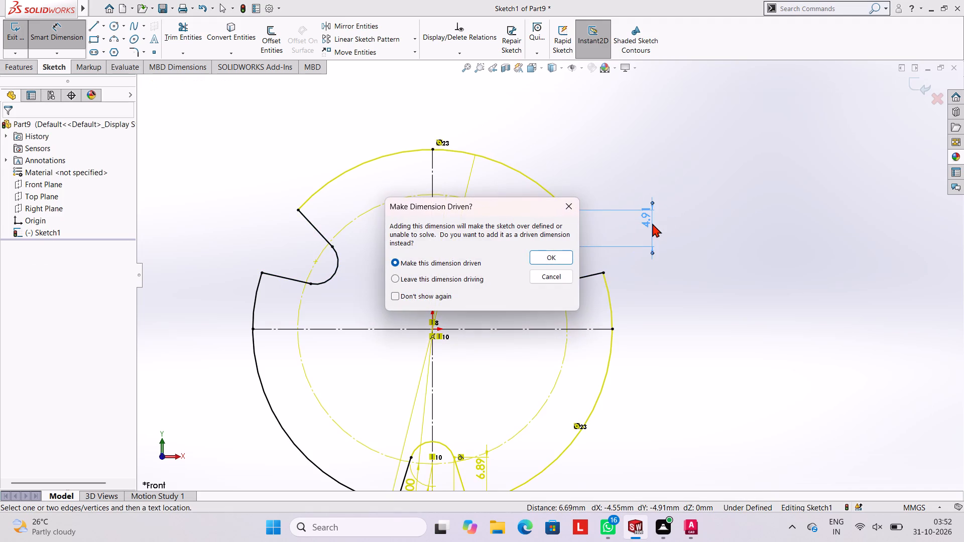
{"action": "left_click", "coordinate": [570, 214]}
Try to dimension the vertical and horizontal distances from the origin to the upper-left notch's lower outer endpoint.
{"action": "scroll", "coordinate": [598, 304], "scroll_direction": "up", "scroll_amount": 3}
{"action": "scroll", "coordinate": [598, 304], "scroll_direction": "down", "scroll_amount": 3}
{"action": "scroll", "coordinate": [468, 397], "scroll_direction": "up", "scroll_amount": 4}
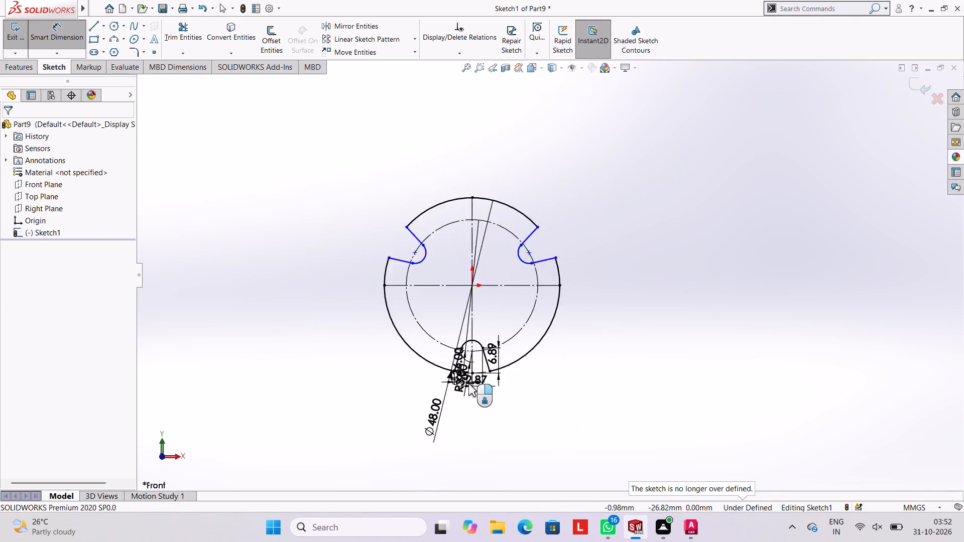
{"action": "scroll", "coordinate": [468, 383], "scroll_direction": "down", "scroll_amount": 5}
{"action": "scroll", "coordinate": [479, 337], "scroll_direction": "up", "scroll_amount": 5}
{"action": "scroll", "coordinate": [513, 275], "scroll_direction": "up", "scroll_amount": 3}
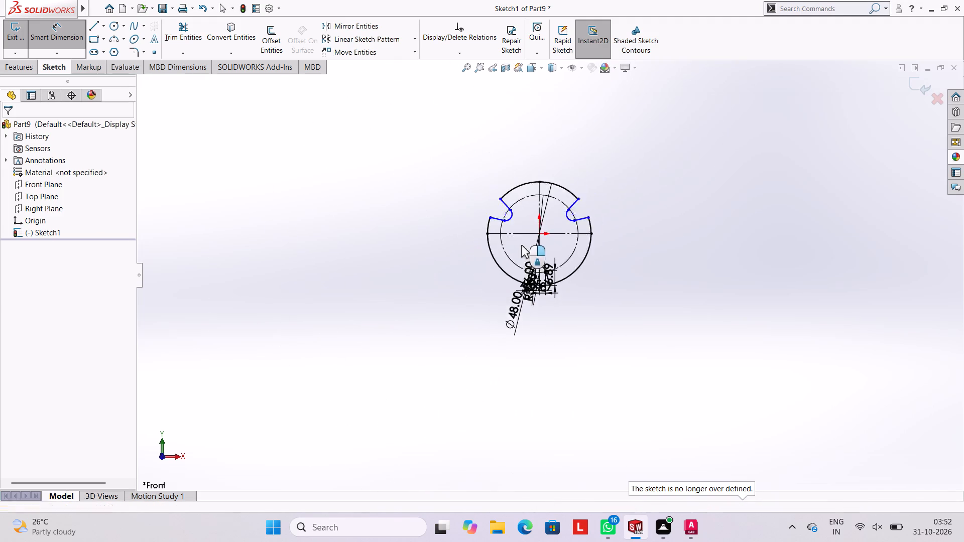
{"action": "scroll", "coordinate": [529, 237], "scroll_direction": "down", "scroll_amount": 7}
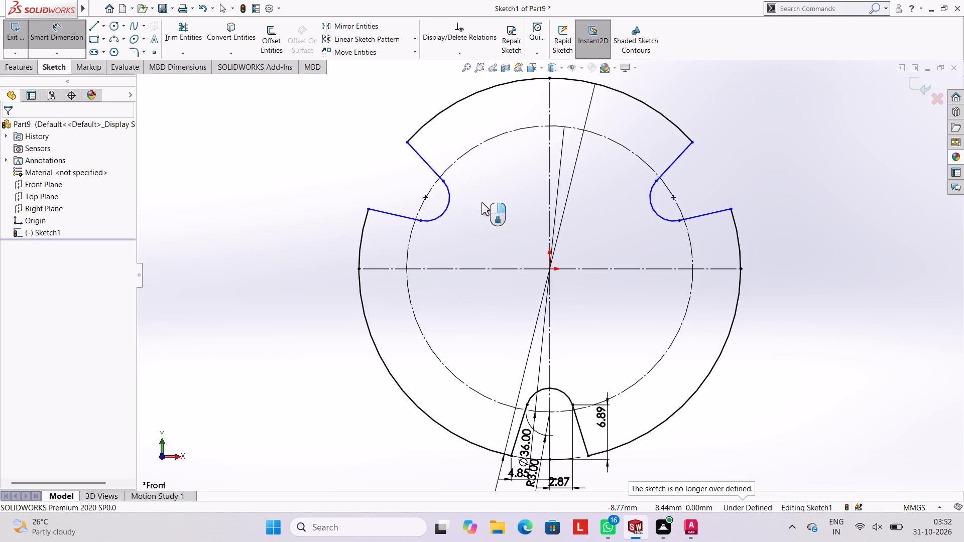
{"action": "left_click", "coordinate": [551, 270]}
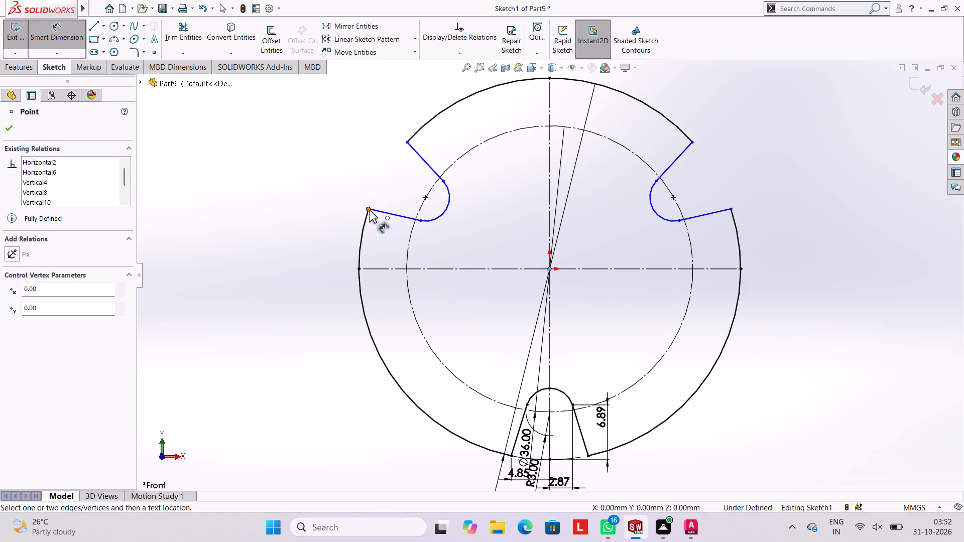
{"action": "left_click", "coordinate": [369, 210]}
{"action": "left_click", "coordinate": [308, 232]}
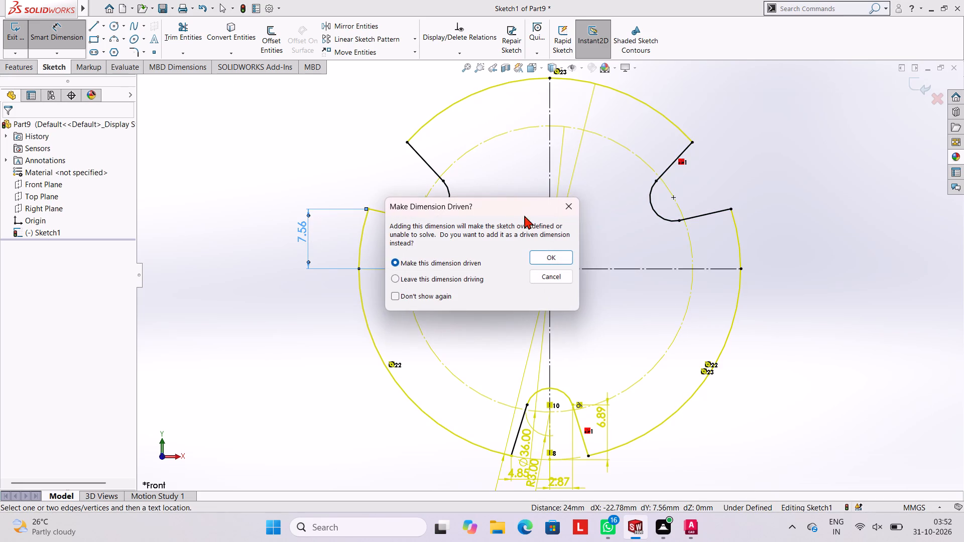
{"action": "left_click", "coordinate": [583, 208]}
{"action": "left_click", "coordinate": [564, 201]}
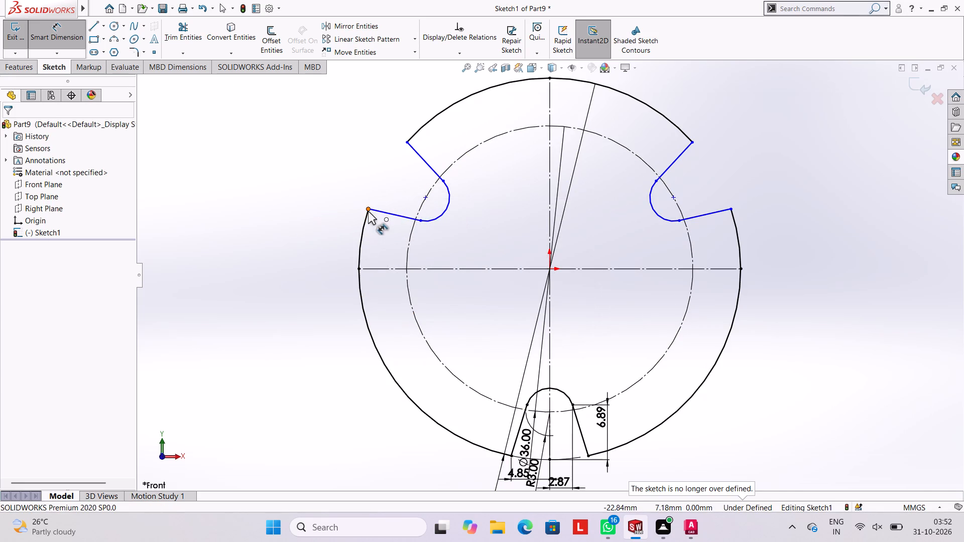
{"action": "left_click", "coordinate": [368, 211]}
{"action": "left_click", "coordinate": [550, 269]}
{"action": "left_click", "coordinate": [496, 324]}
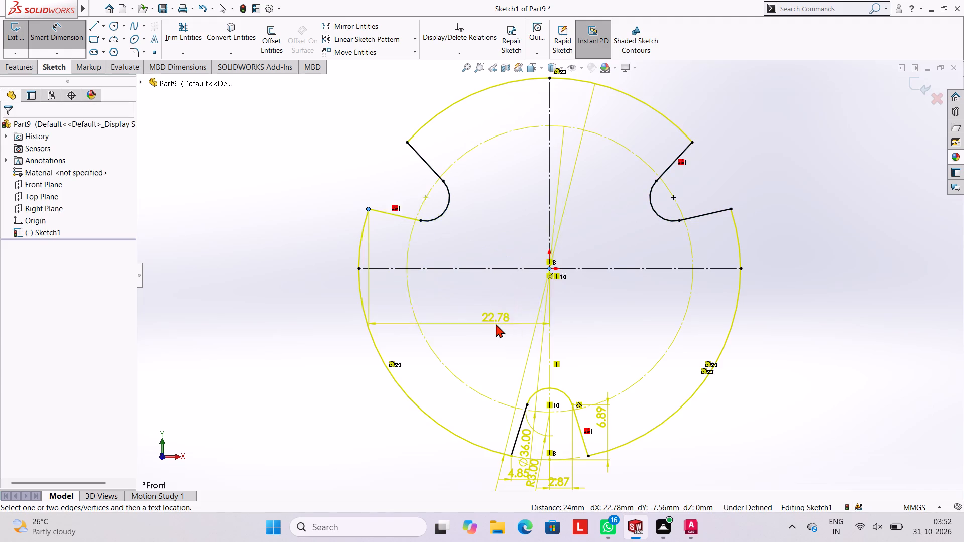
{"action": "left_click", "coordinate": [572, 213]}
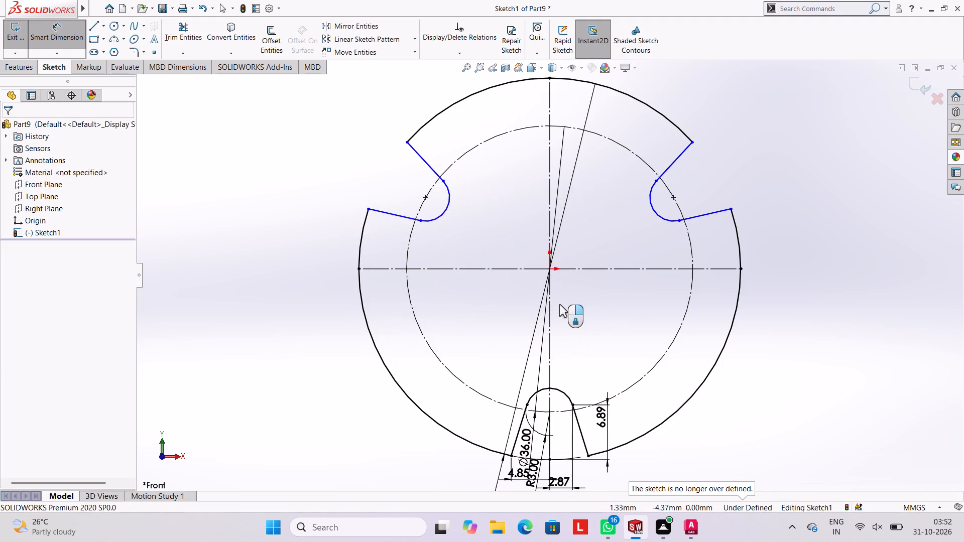
Extrude the notched circular profile as a blind boss 4 mm deep from the sketch plane.
{"action": "left_click", "coordinate": [22, 72]}
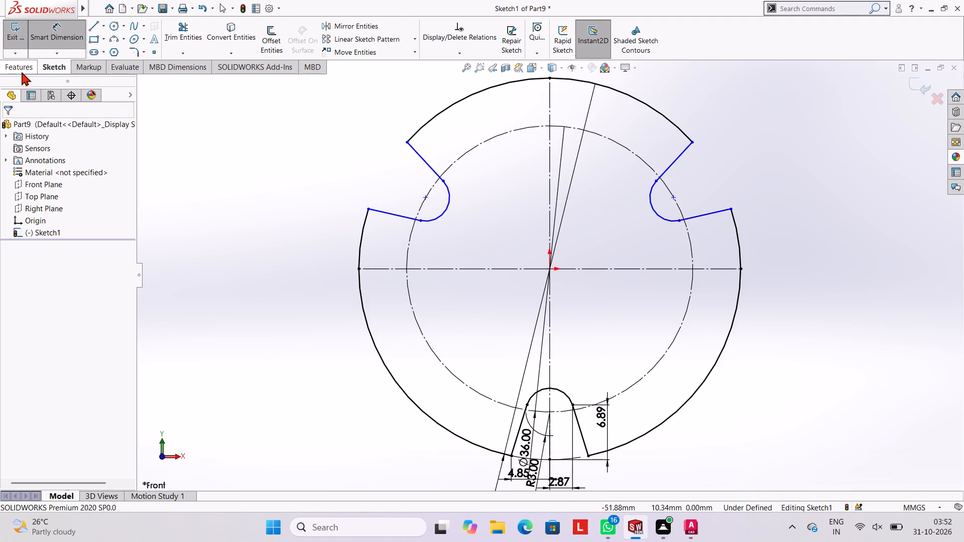
{"action": "left_click", "coordinate": [33, 41]}
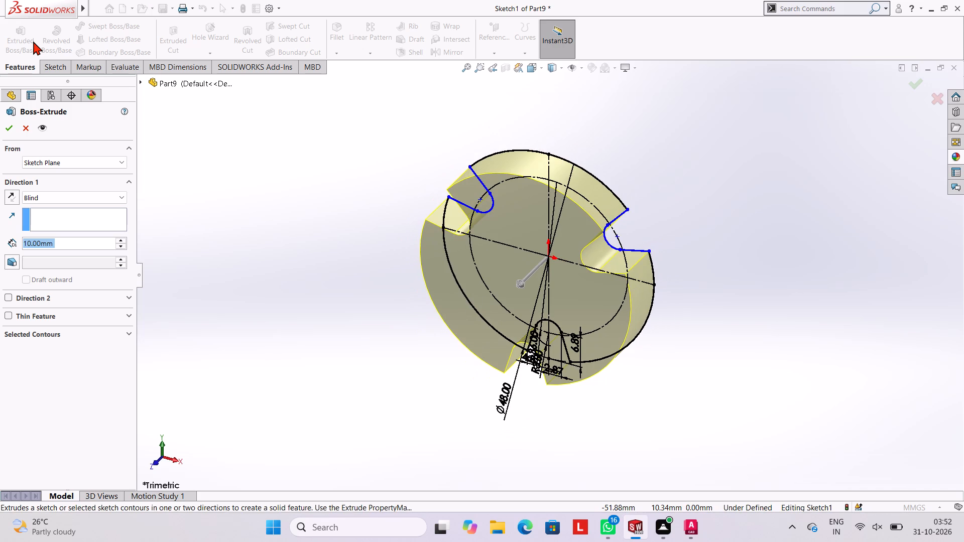
{"action": "key", "text": "4"}
{"action": "key", "text": "Return"}
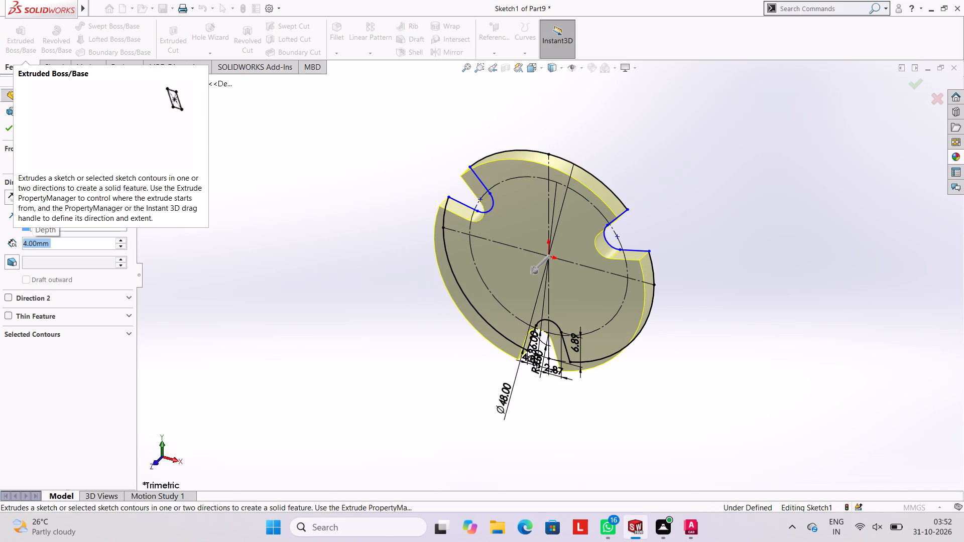
{"action": "left_click", "coordinate": [8, 124]}
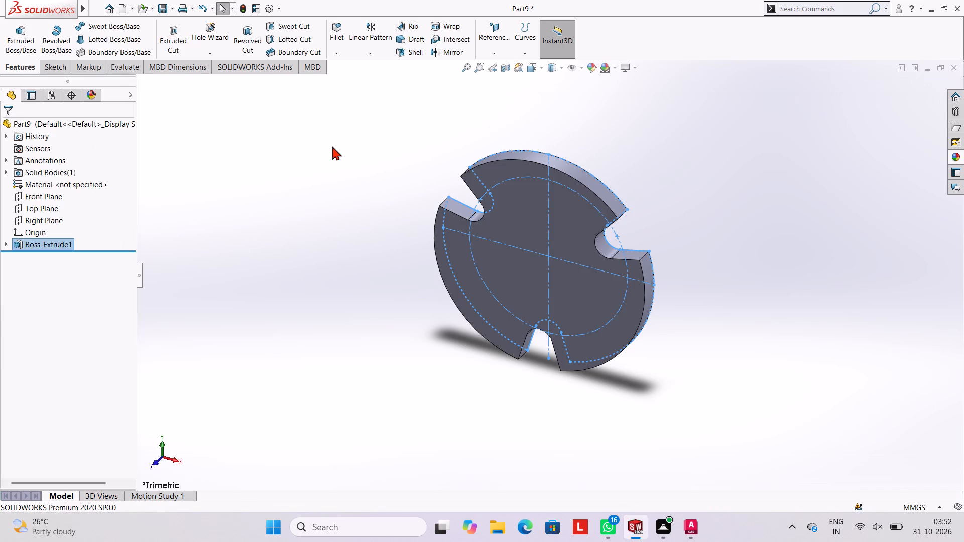
Start a sketch on the notched disc's front face and draw a 28 mm diameter circle centred on the origin.
{"action": "left_click", "coordinate": [324, 143]}
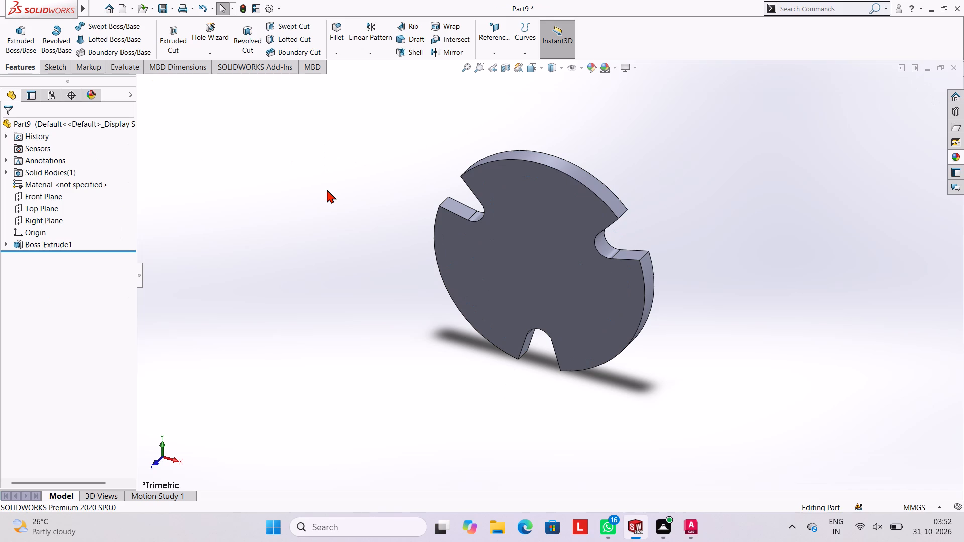
{"action": "left_click", "coordinate": [545, 256]}
{"action": "left_click", "coordinate": [587, 228]}
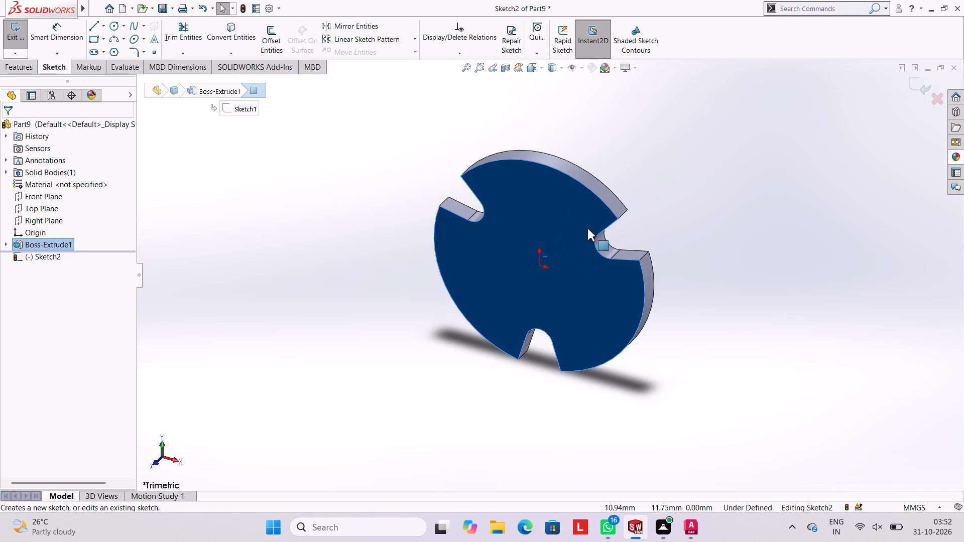
{"action": "key", "text": "ctrl+8"}
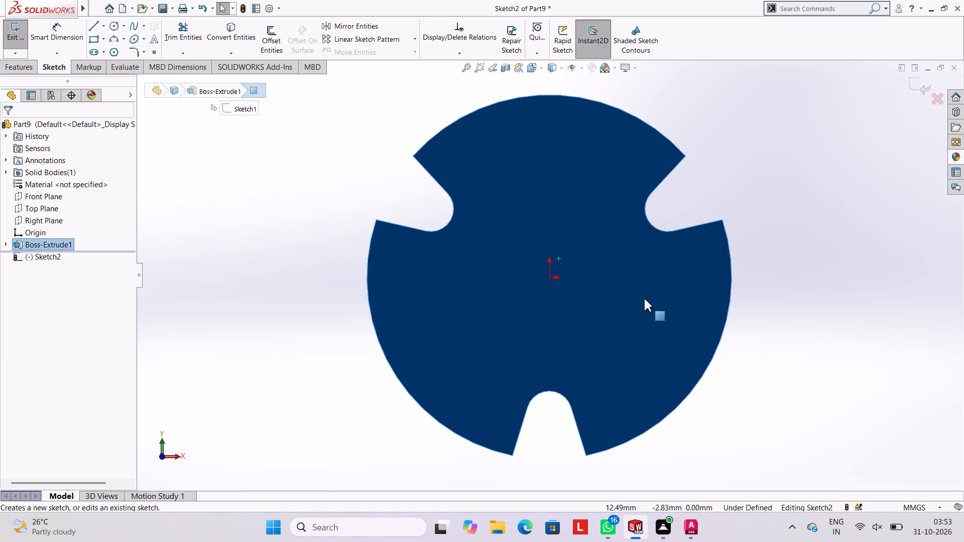
{"action": "left_click", "coordinate": [118, 29]}
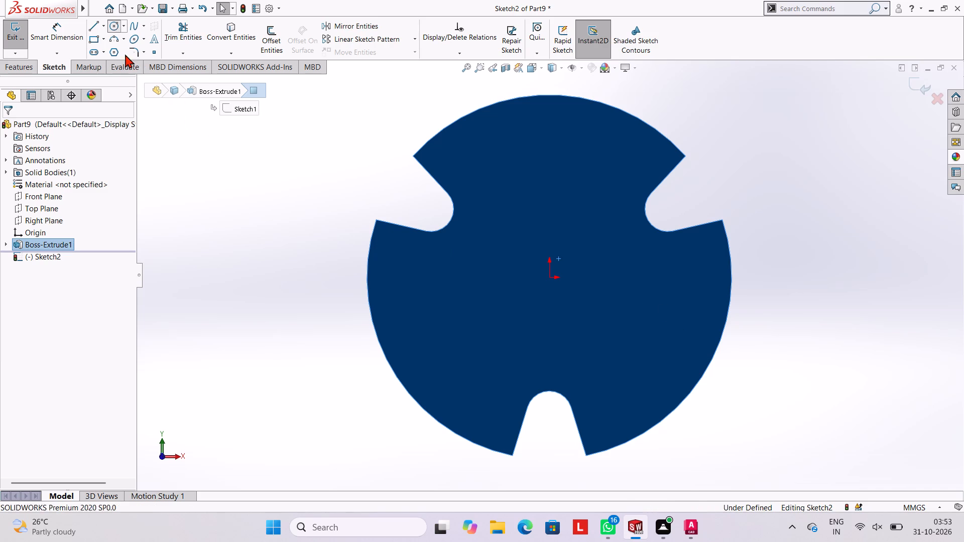
{"action": "left_click", "coordinate": [28, 214]}
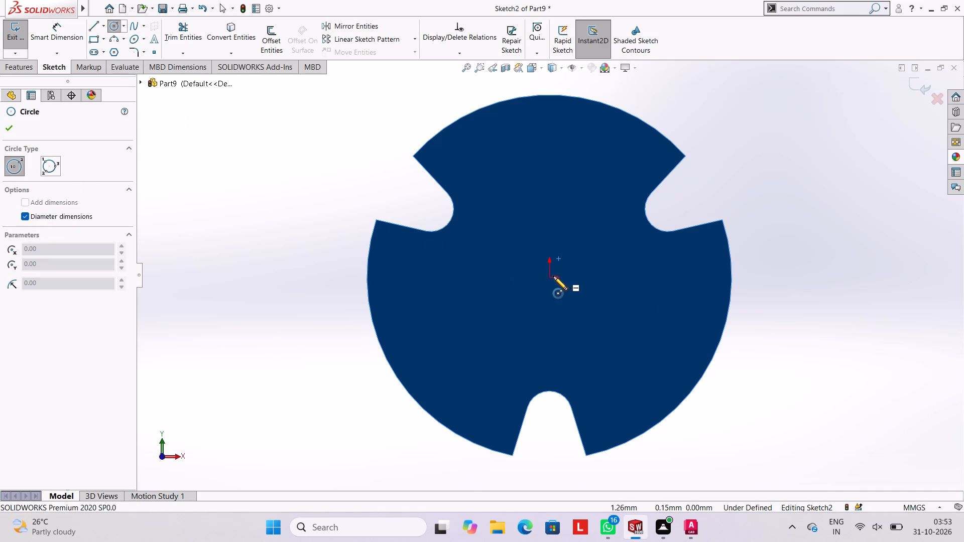
{"action": "left_click_drag", "start_coordinate": [550, 276], "coordinate": [551, 281]}
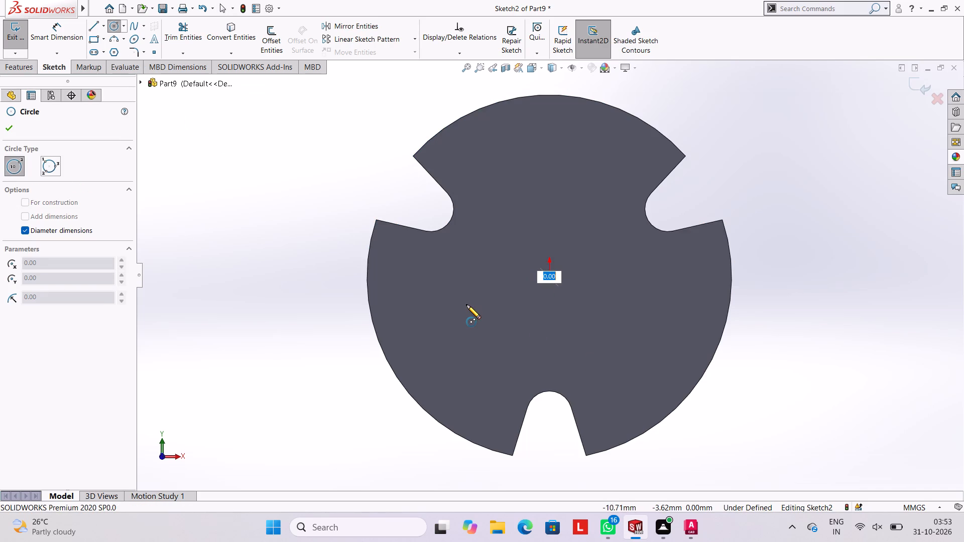
{"action": "key", "text": "Escape"}
{"action": "left_click", "coordinate": [109, 29]}
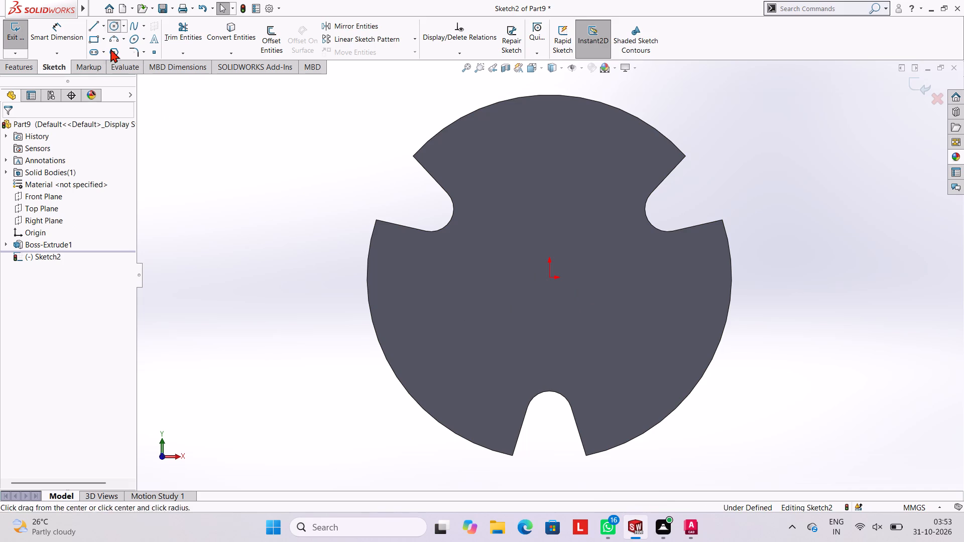
{"action": "left_click", "coordinate": [551, 279]}
{"action": "type", "text": "28"}
{"action": "key", "text": "Return"}
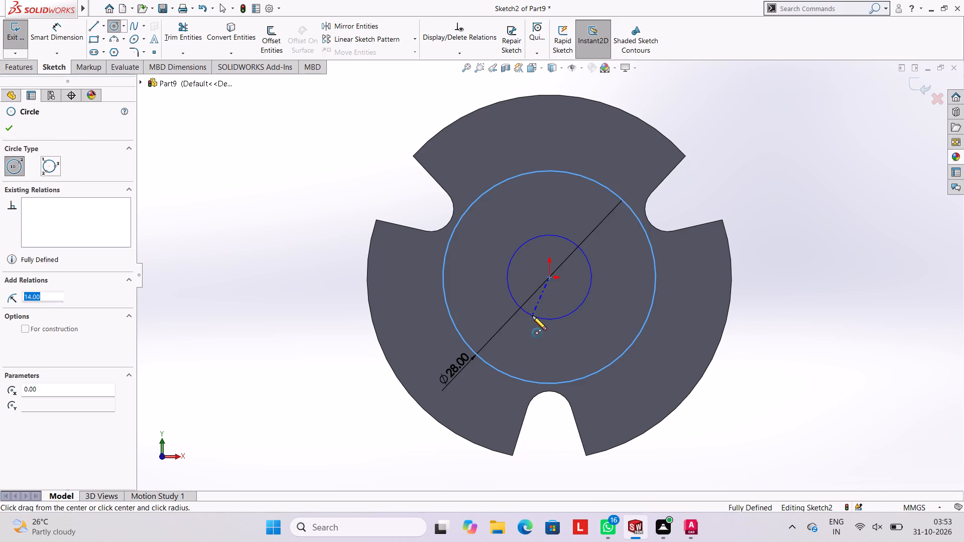
{"action": "key", "text": "Escape"}
{"action": "key", "text": "Escape"}
{"action": "key", "text": "Escape"}
{"action": "key", "text": "Escape"}
{"action": "key", "text": "Escape"}
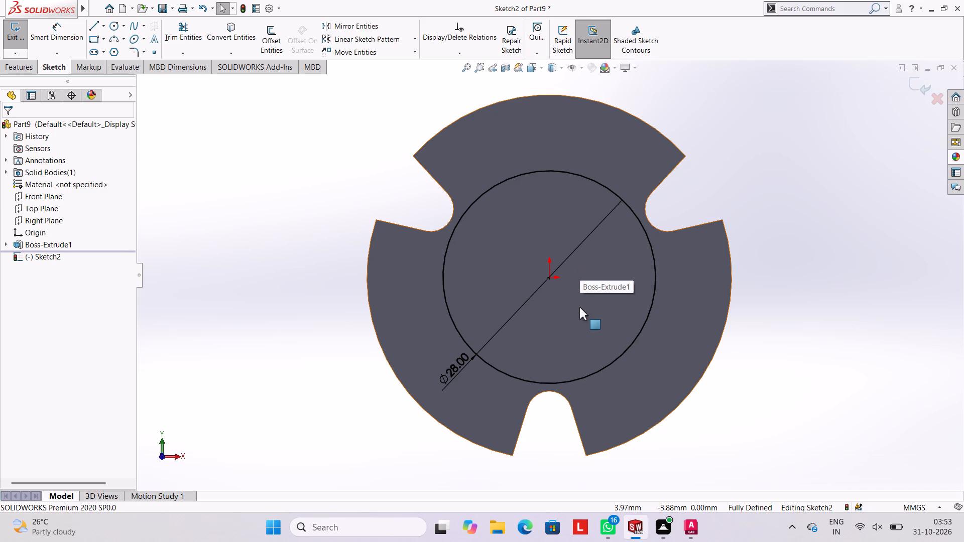
Extrude the 28 mm circle as a blind boss 7 mm deep, merged with the disc.
{"action": "left_click", "coordinate": [11, 67]}
{"action": "left_click", "coordinate": [18, 36]}
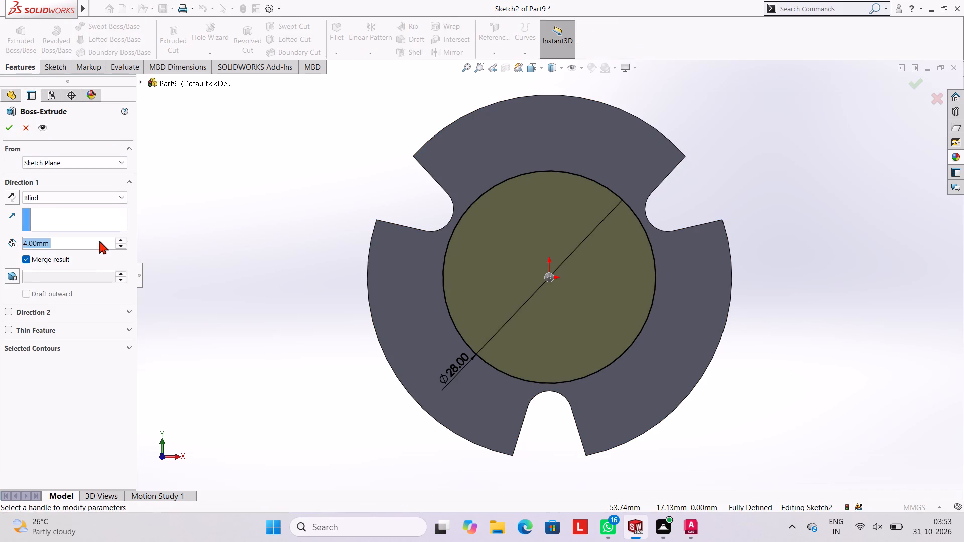
{"action": "key", "text": "7"}
{"action": "key", "text": "Return"}
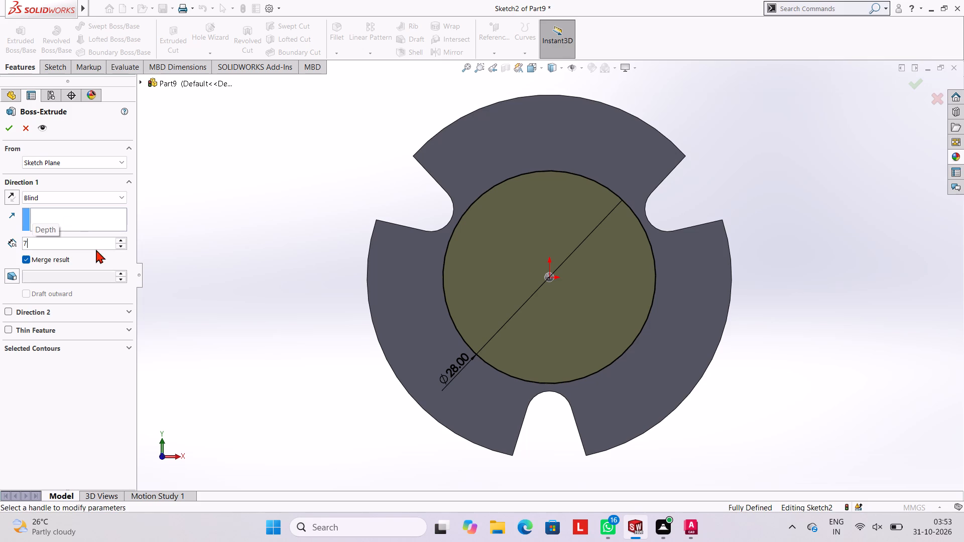
{"action": "left_click", "coordinate": [13, 129]}
{"action": "left_click", "coordinate": [189, 144]}
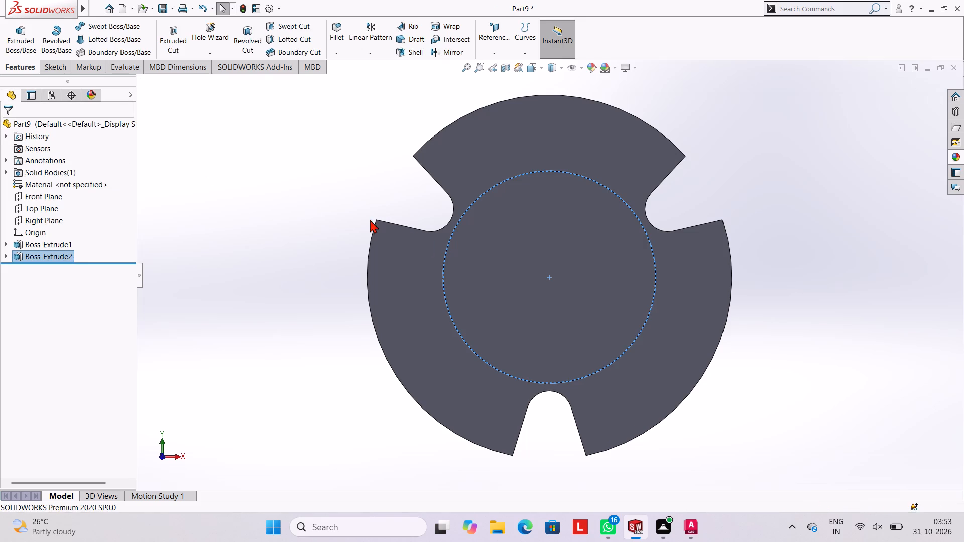
Start a sketch on the round boss's end face and draw a 20 mm diameter circle centred on the origin.
{"action": "middle_click_drag", "start_coordinate": [494, 261], "coordinate": [481, 158]}
{"action": "left_click", "coordinate": [548, 226]}
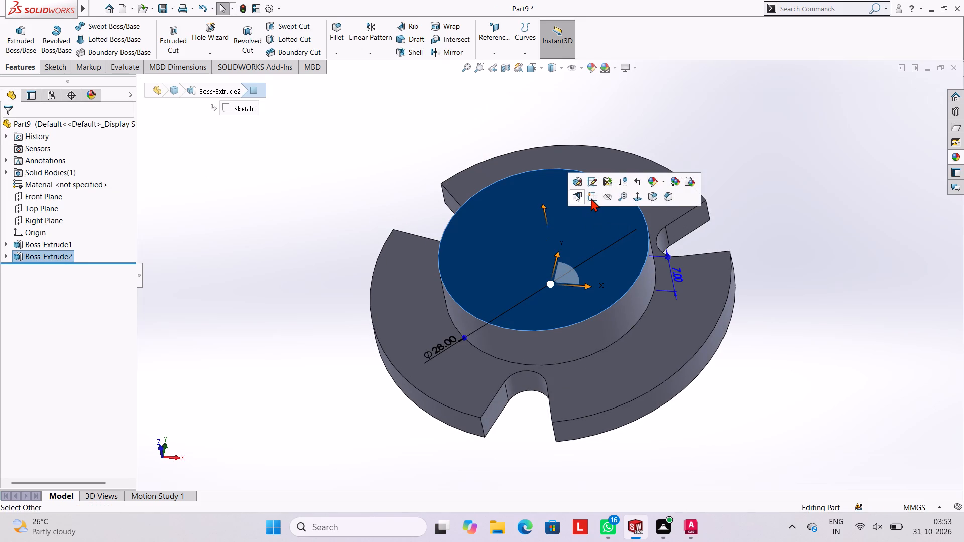
{"action": "left_click", "coordinate": [591, 198]}
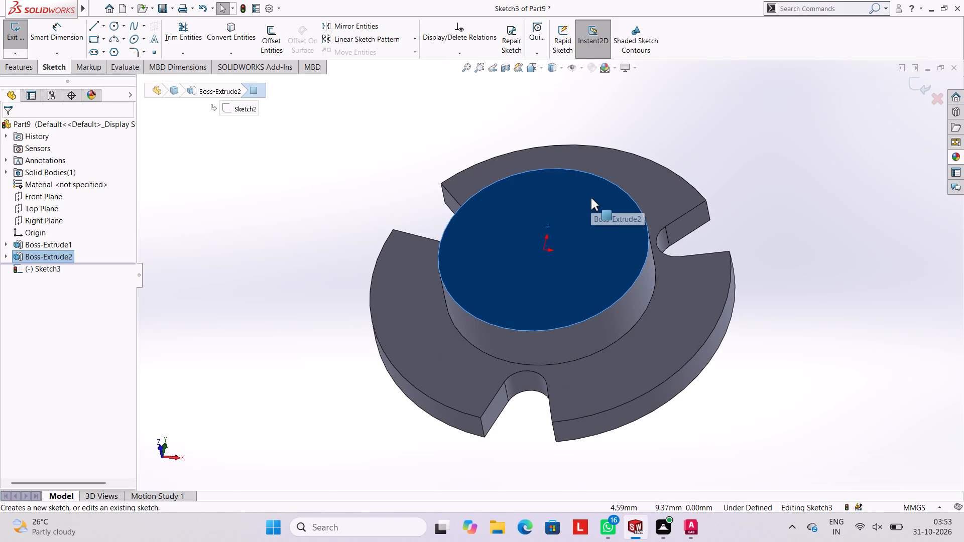
{"action": "key", "text": "ctrl+8"}
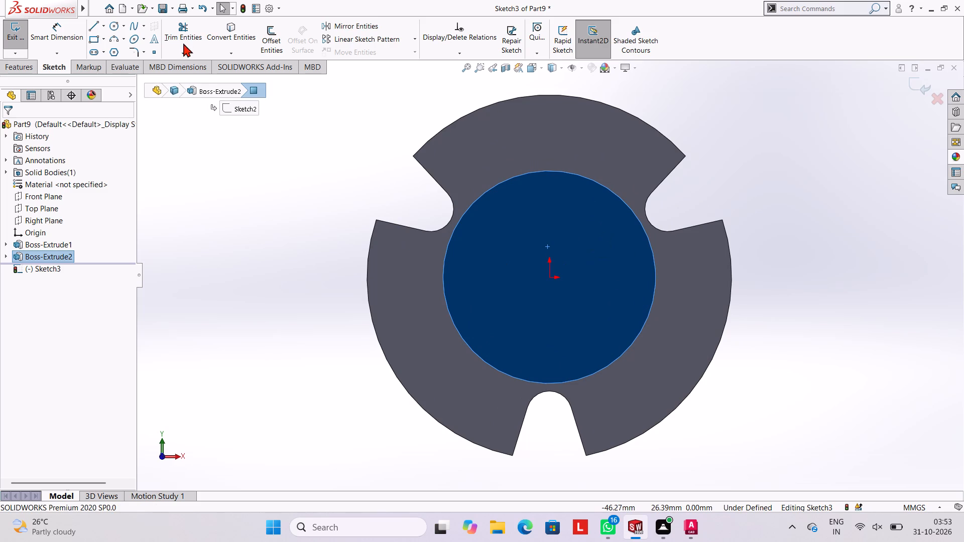
{"action": "left_click", "coordinate": [112, 24]}
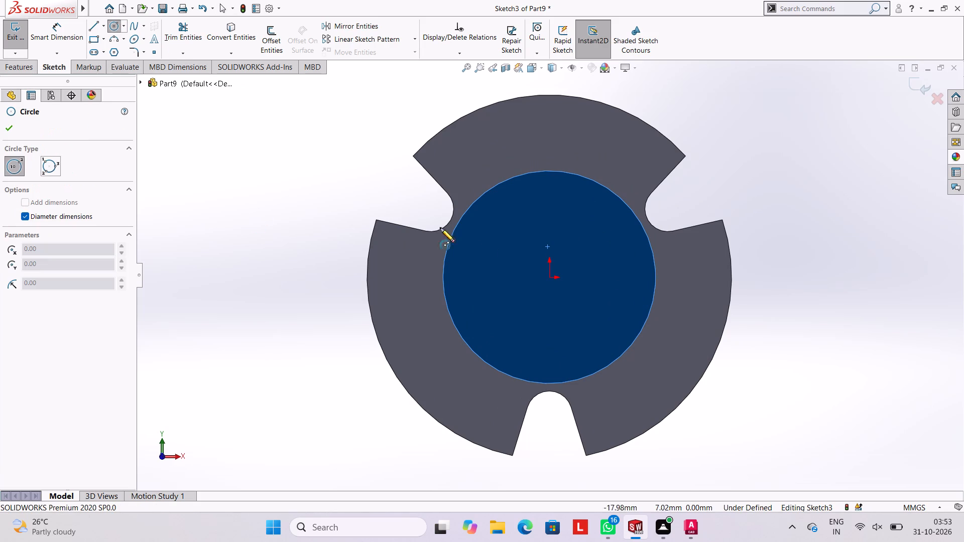
{"action": "left_click", "coordinate": [550, 279]}
{"action": "type", "text": "20"}
{"action": "key", "text": "Return"}
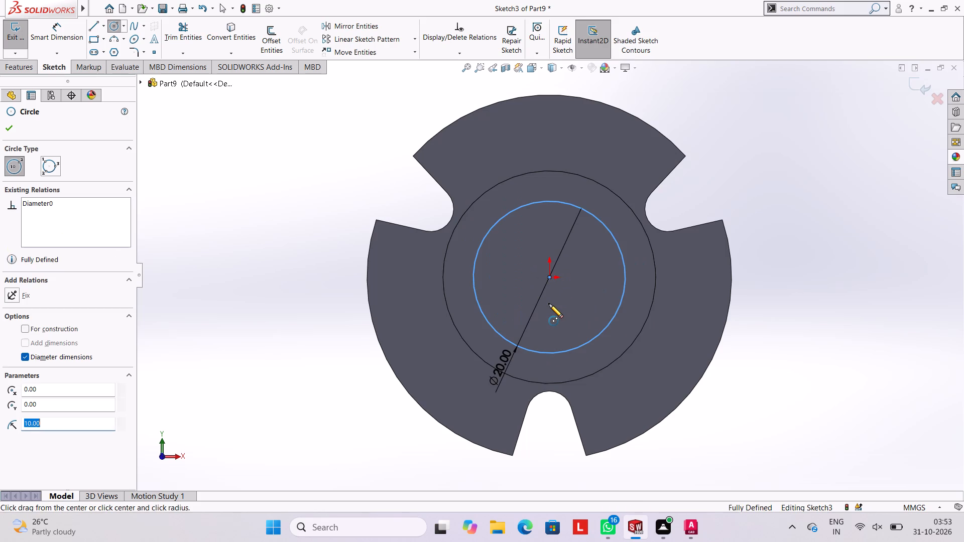
{"action": "key", "text": "Escape"}
{"action": "key", "text": "Escape"}
{"action": "key", "text": "Escape"}
{"action": "key", "text": "Escape"}
{"action": "key", "text": "Escape"}
{"action": "key", "text": "Escape"}
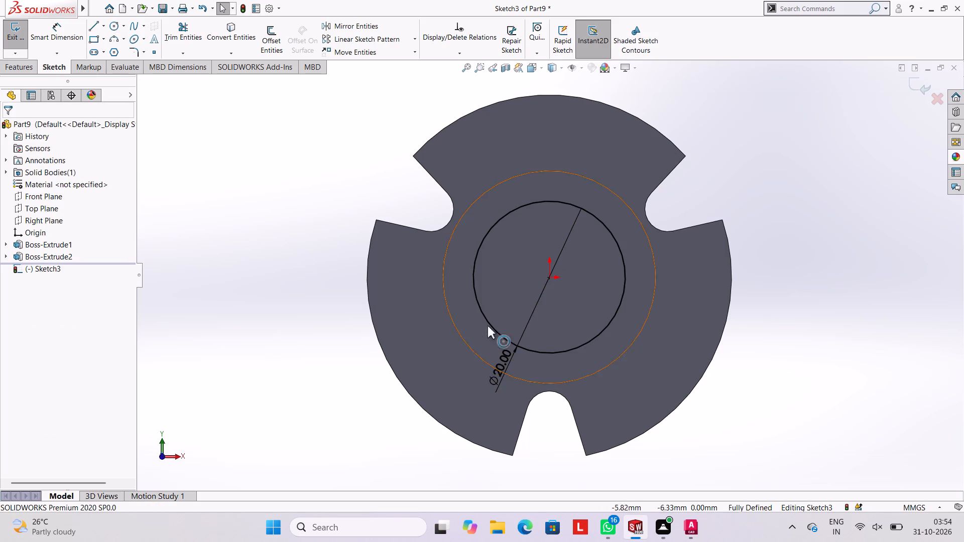
Draw a vertical line from the origin to the top of the 20 mm circle.
{"action": "left_click", "coordinate": [93, 30]}
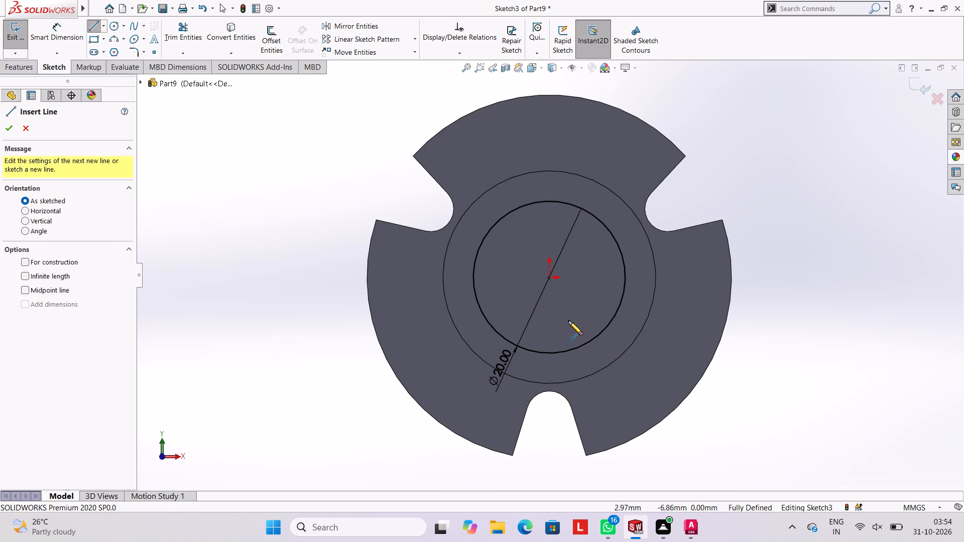
{"action": "left_click", "coordinate": [550, 278]}
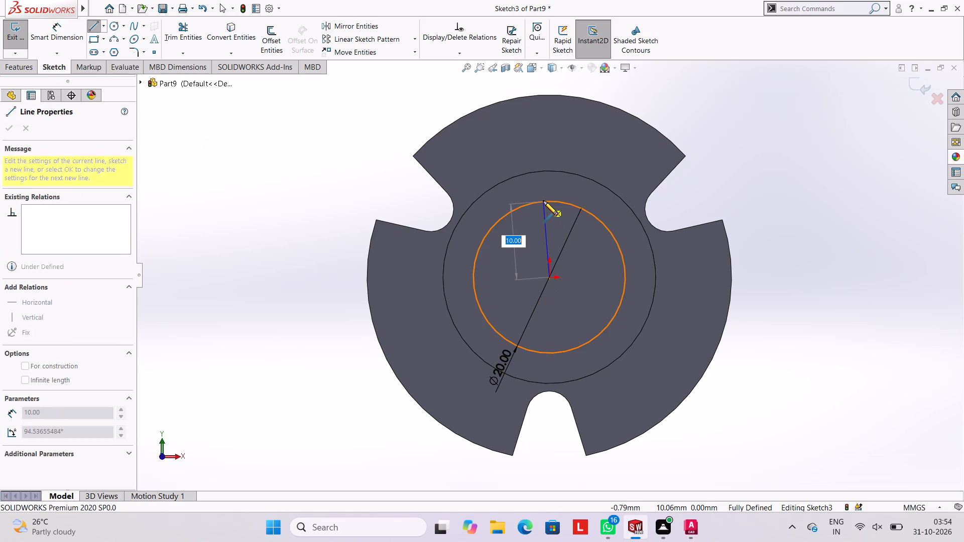
{"action": "left_click", "coordinate": [549, 201]}
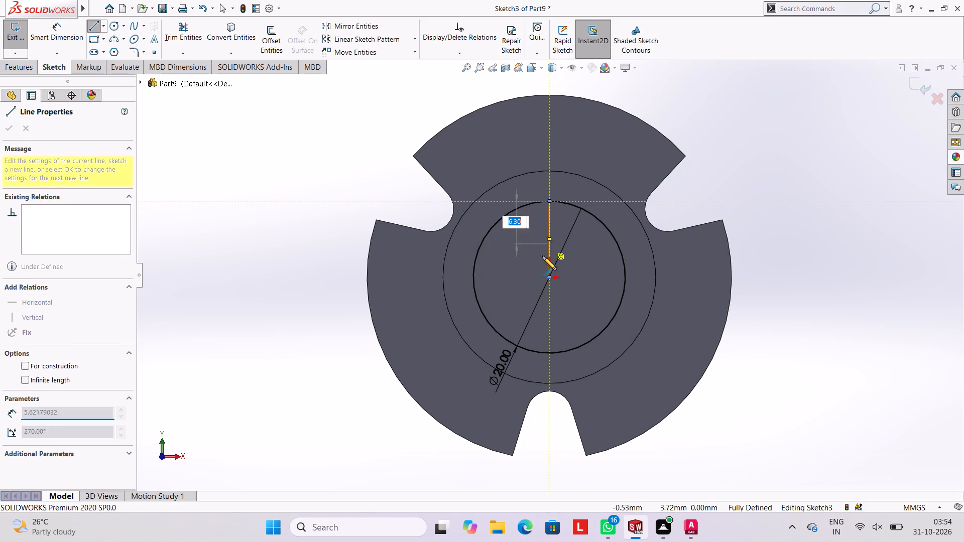
{"action": "key", "text": "Escape"}
{"action": "key", "text": "Escape"}
{"action": "key", "text": "Escape"}
{"action": "key", "text": "Escape"}
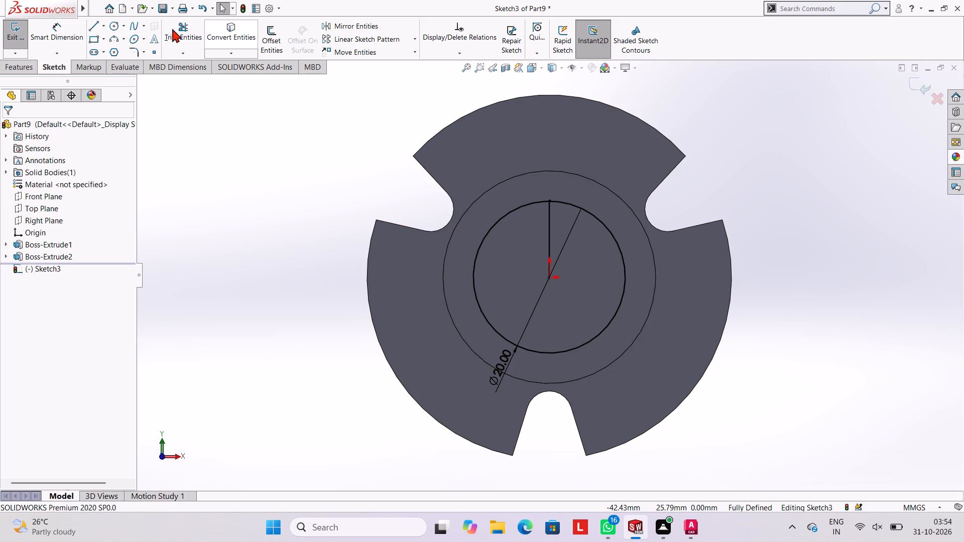
Draw a 4 mm diameter circle centred on the vertical line's upper end, on the 20 mm circle.
{"action": "left_click", "coordinate": [115, 25]}
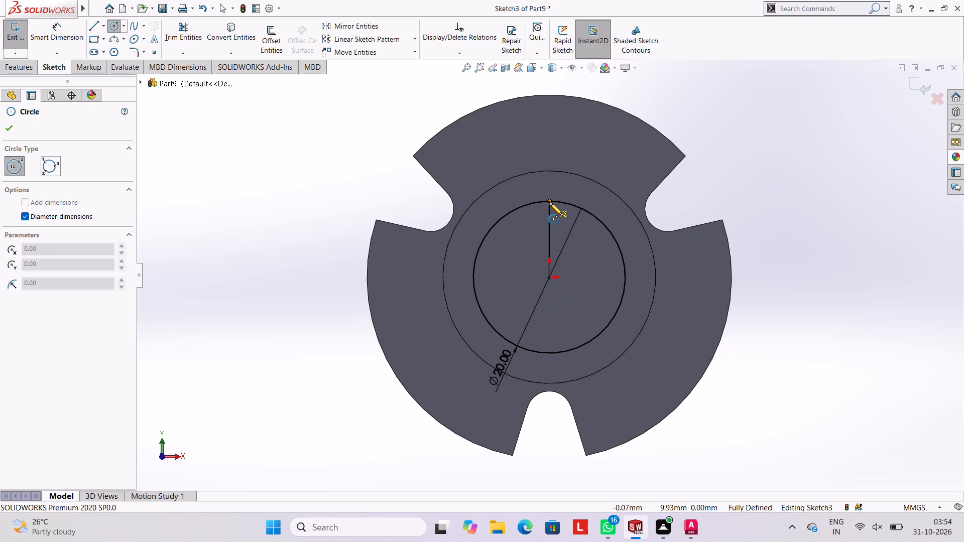
{"action": "left_click", "coordinate": [549, 200]}
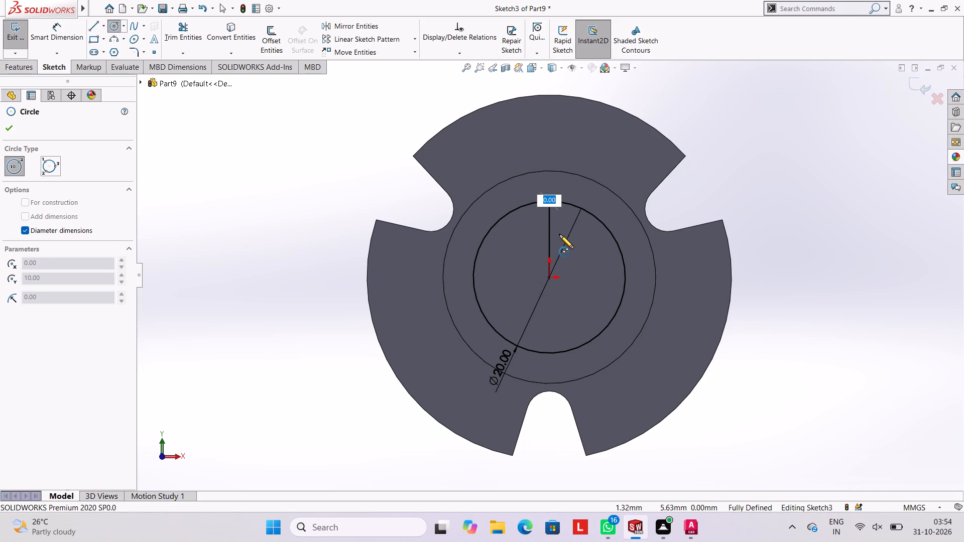
{"action": "key", "text": "Escape"}
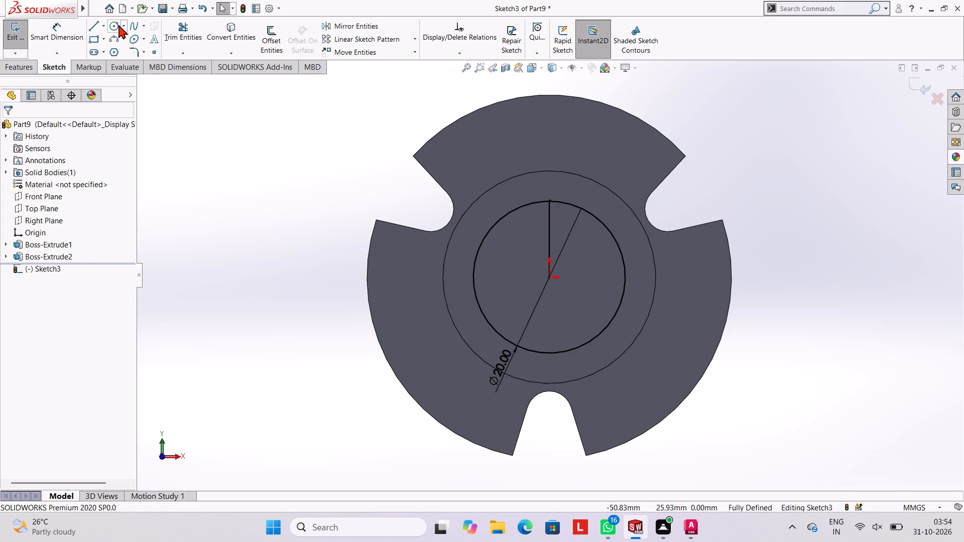
{"action": "left_click", "coordinate": [118, 25]}
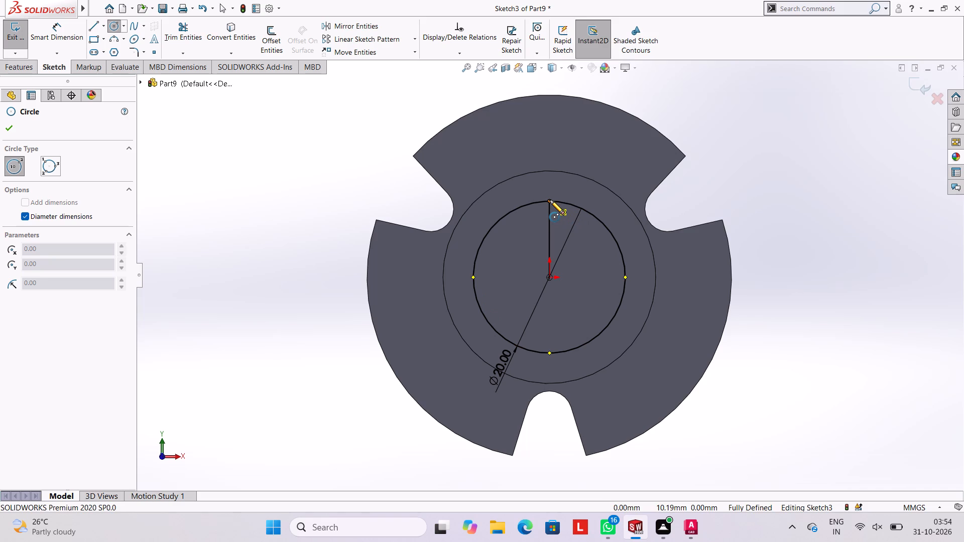
{"action": "left_click", "coordinate": [550, 200]}
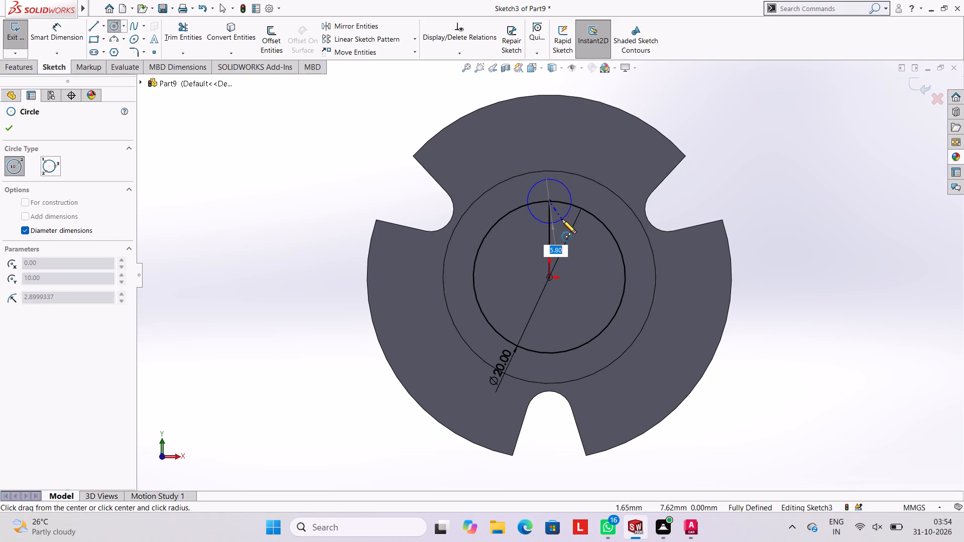
{"action": "key", "text": "4"}
{"action": "key", "text": "Return"}
{"action": "key", "text": "Escape"}
{"action": "key", "text": "Escape"}
{"action": "key", "text": "Escape"}
{"action": "key", "text": "Escape"}
{"action": "key", "text": "Escape"}
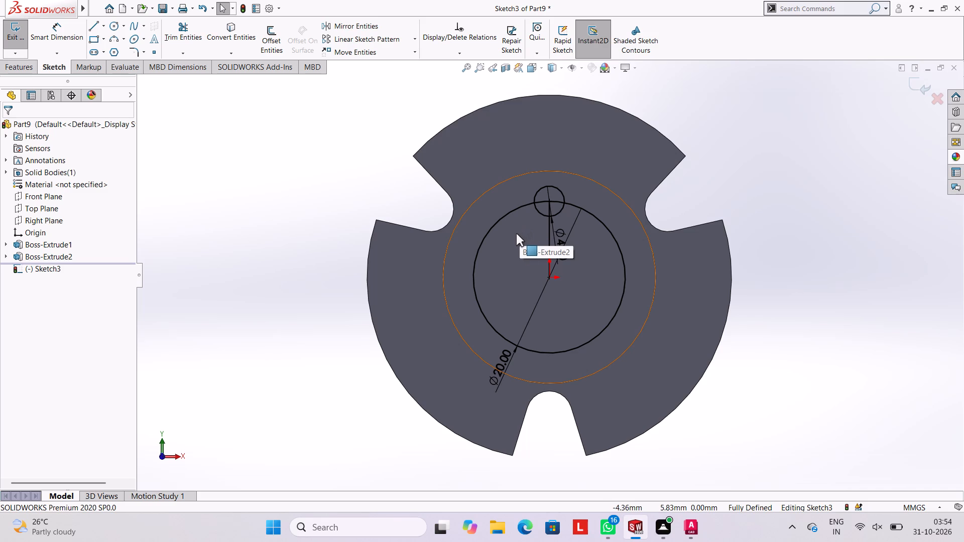
Circularly pattern the 4 mm circle about the origin with 6 equally spaced instances over 360 degrees.
{"action": "left_click", "coordinate": [561, 194]}
{"action": "left_click", "coordinate": [419, 38]}
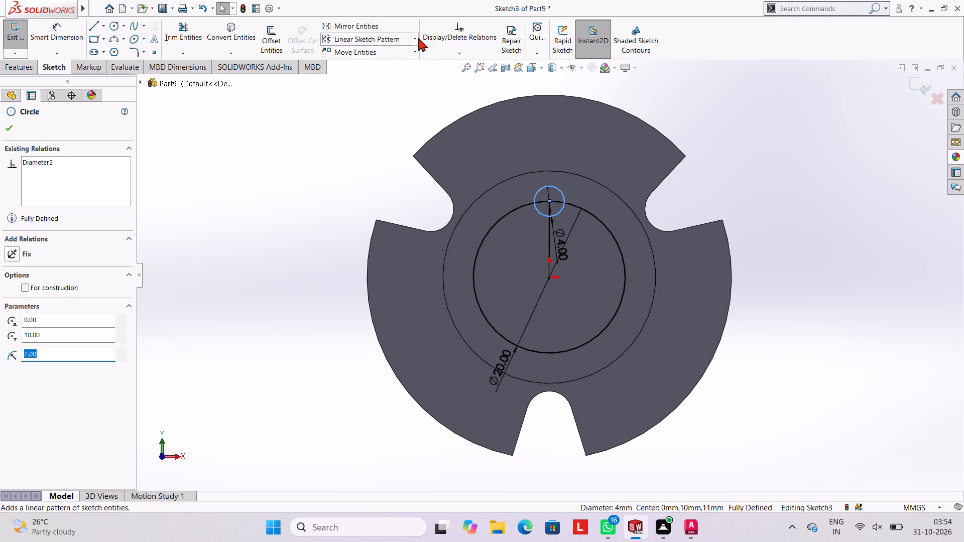
{"action": "left_click", "coordinate": [418, 38]}
{"action": "left_click", "coordinate": [415, 66]}
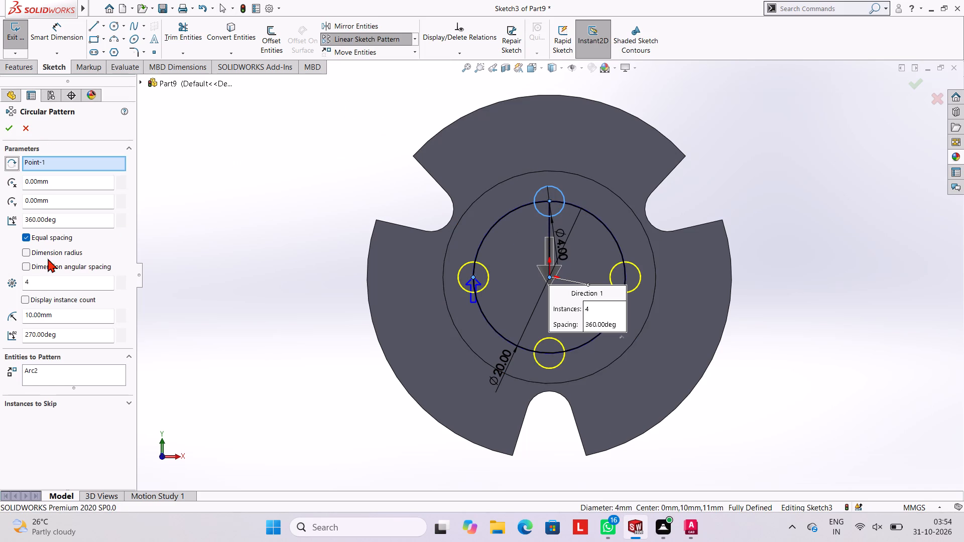
{"action": "left_click", "coordinate": [41, 284]}
{"action": "key", "text": "BackSpace"}
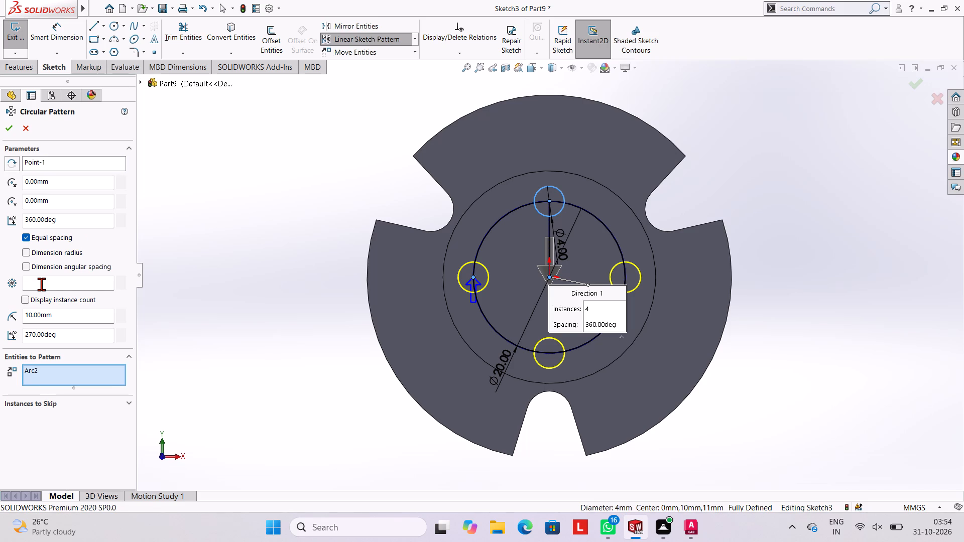
{"action": "key", "text": "6"}
{"action": "key", "text": "Return"}
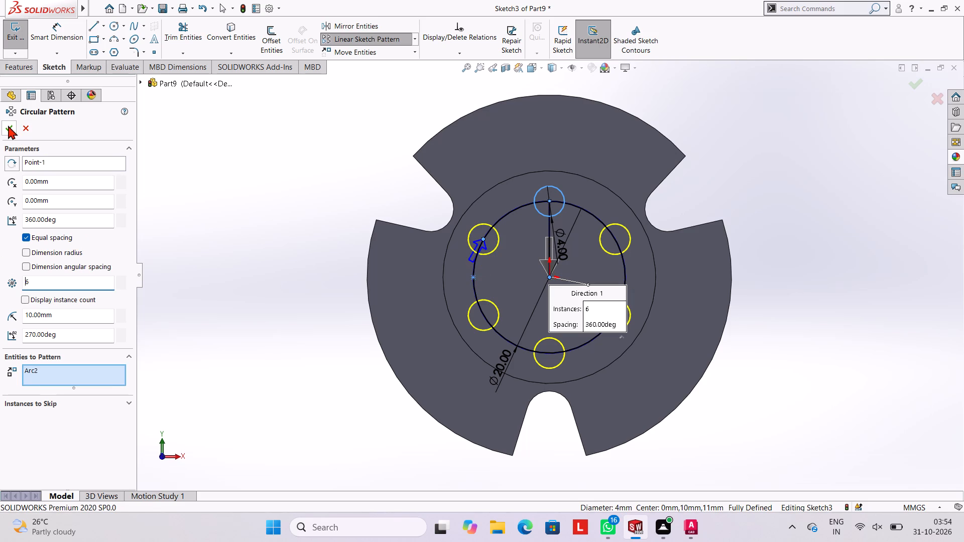
{"action": "left_click", "coordinate": [8, 125]}
{"action": "left_click", "coordinate": [195, 174]}
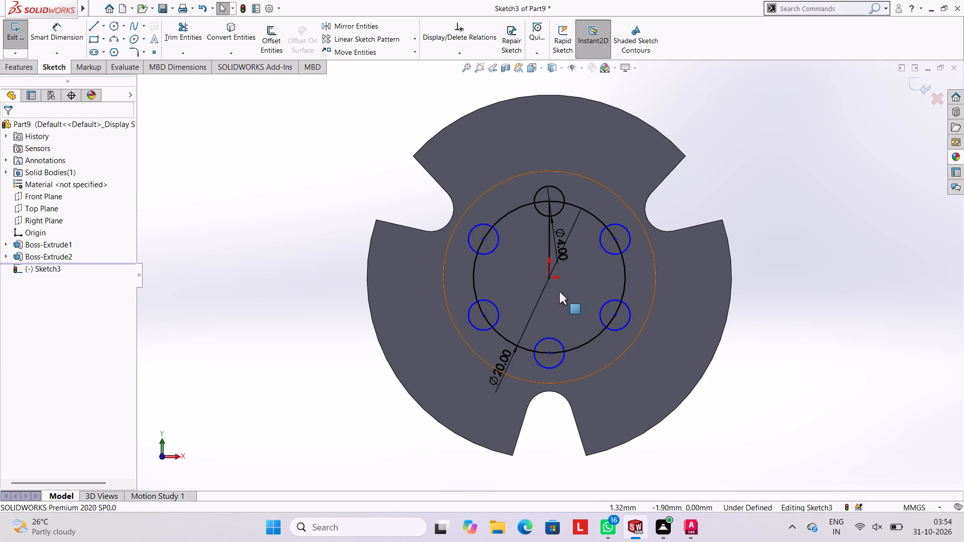
Dimension the upper-left patterned circle's centre from the top circle's centre, both horizontally and along the aligned distance.
{"action": "left_click", "coordinate": [60, 28]}
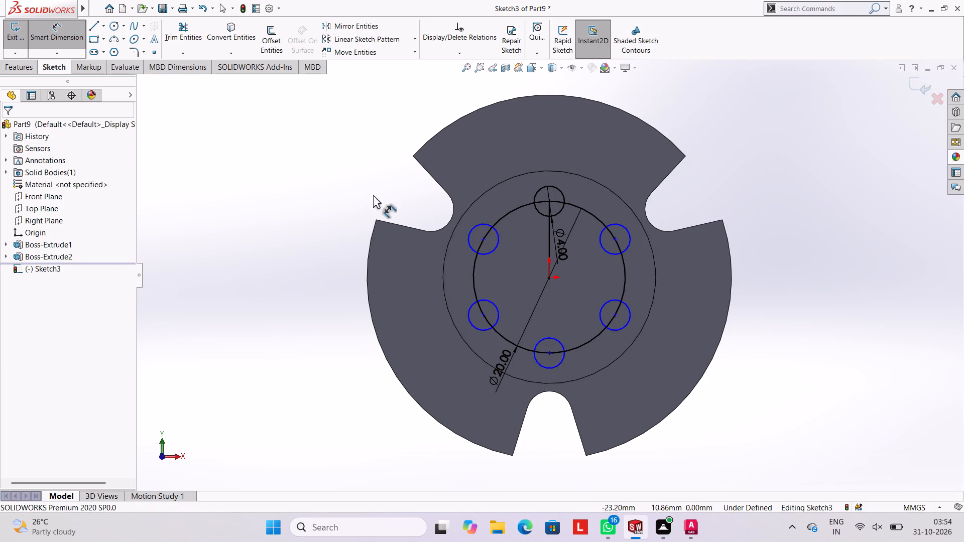
{"action": "left_click", "coordinate": [484, 237]}
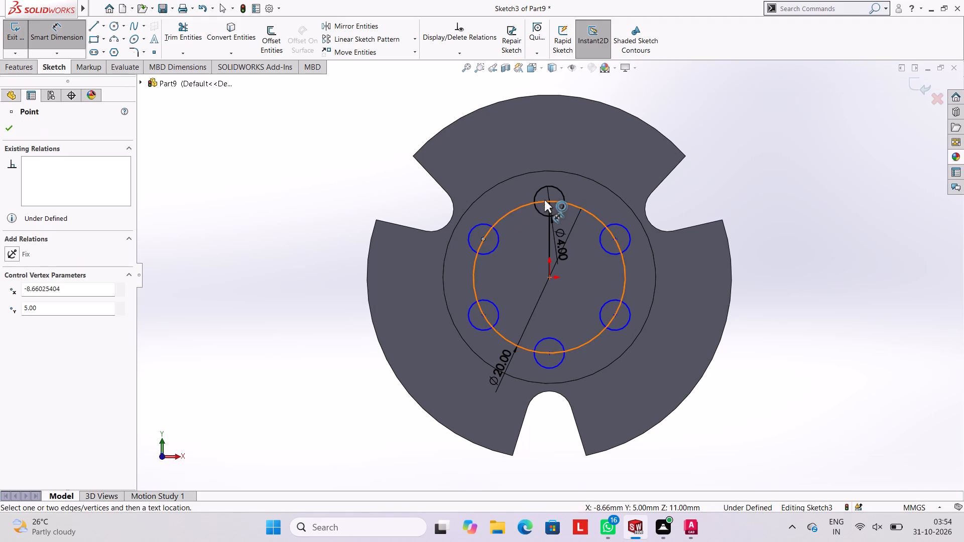
{"action": "left_click", "coordinate": [546, 200]}
{"action": "left_click", "coordinate": [517, 263]}
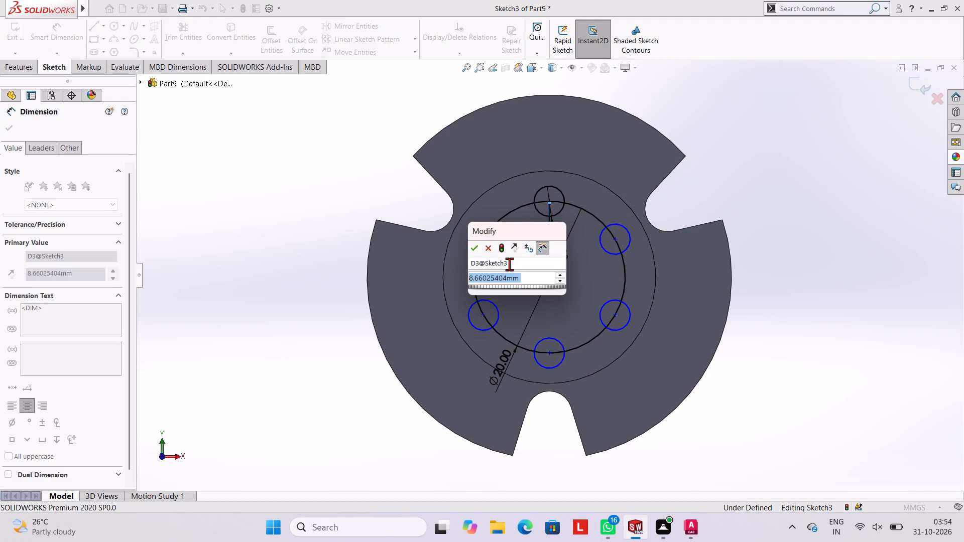
{"action": "left_click", "coordinate": [476, 248]}
{"action": "left_click", "coordinate": [514, 239]}
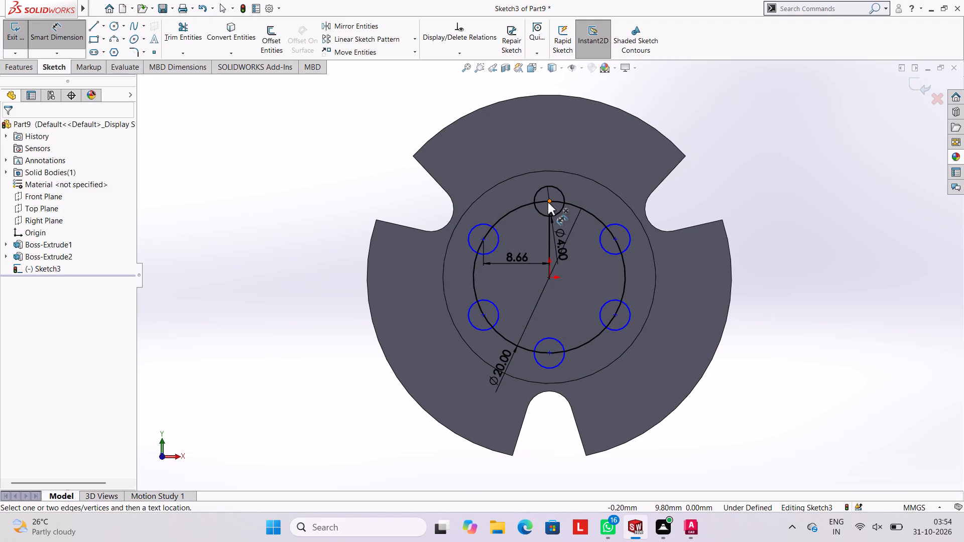
{"action": "left_click", "coordinate": [549, 202]}
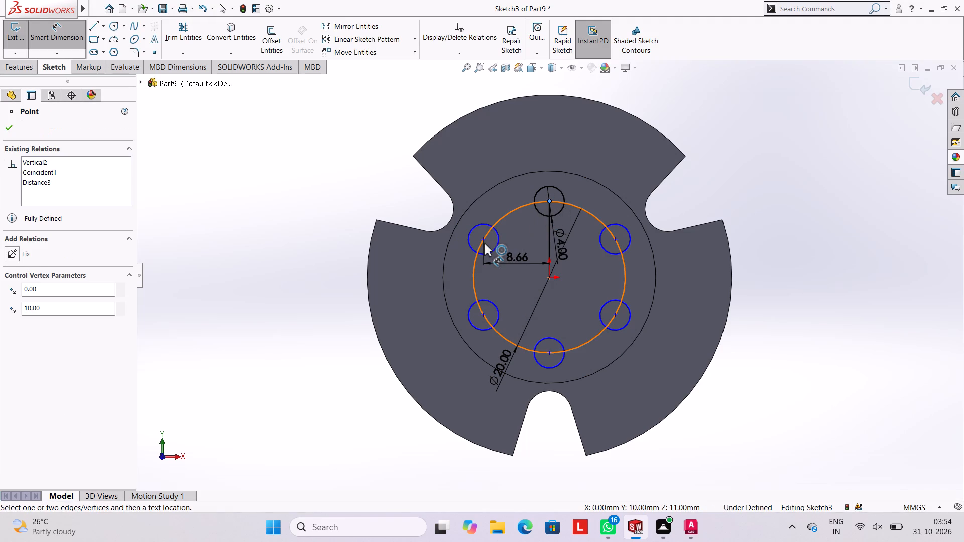
{"action": "left_click", "coordinate": [483, 240]}
{"action": "left_click", "coordinate": [343, 251]}
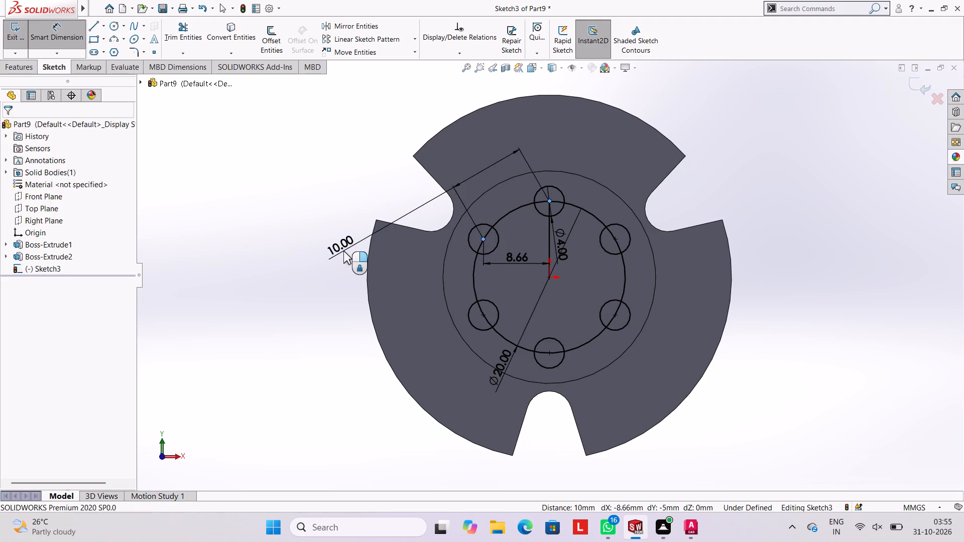
{"action": "left_click", "coordinate": [303, 232]}
{"action": "left_click", "coordinate": [323, 167]}
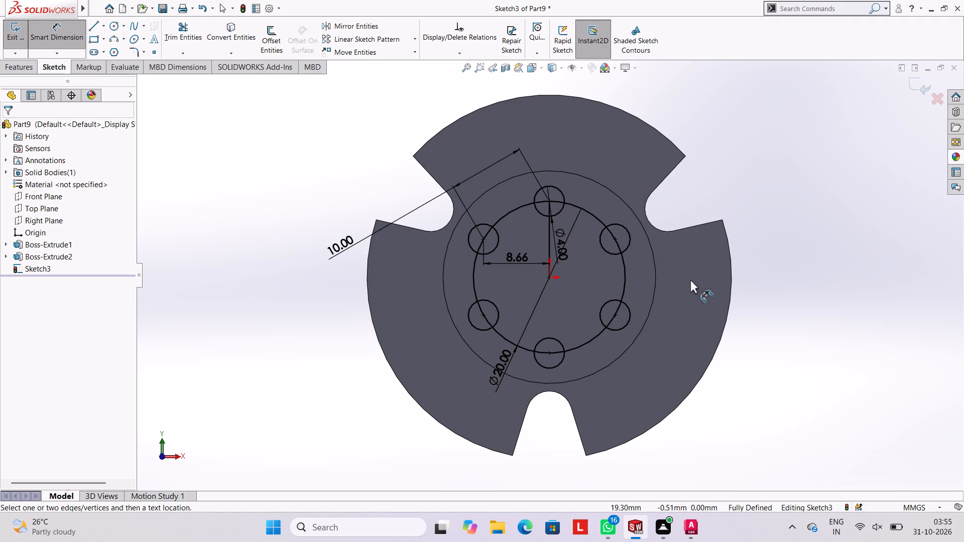
Cut all regions of the six 4 mm circles through the boss and disc with a 30 mm blind extruded cut.
{"action": "left_click", "coordinate": [20, 65]}
{"action": "left_click", "coordinate": [168, 38]}
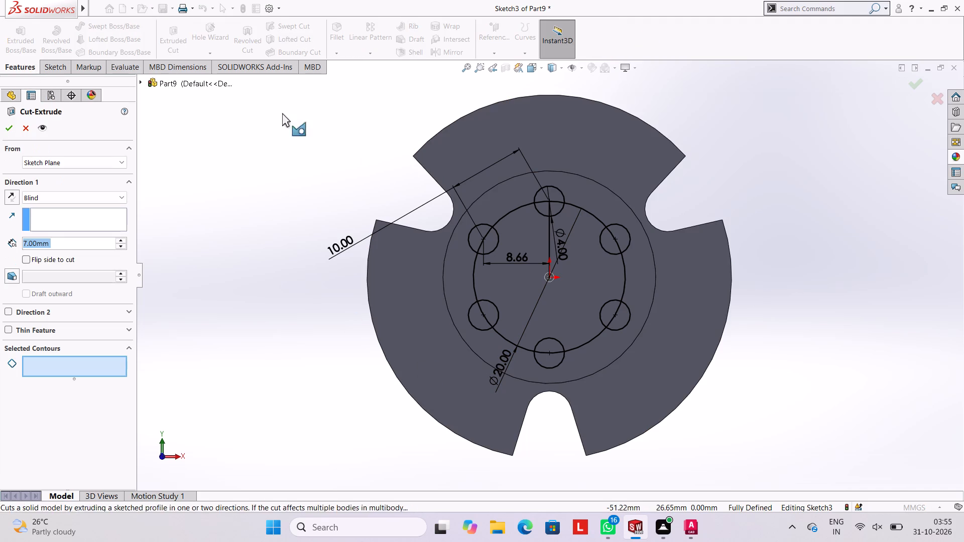
{"action": "left_click", "coordinate": [491, 236]}
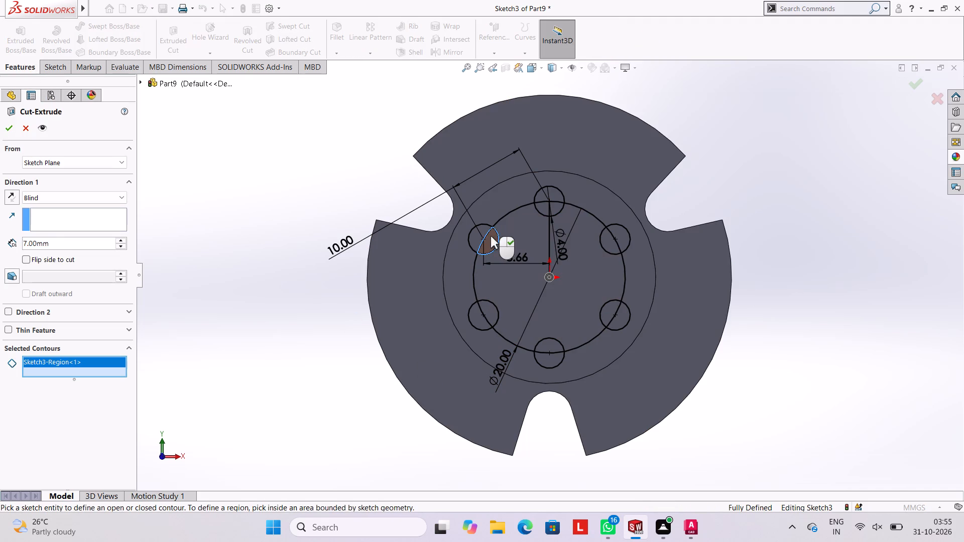
{"action": "left_click", "coordinate": [478, 234]}
{"action": "left_click", "coordinate": [492, 309]}
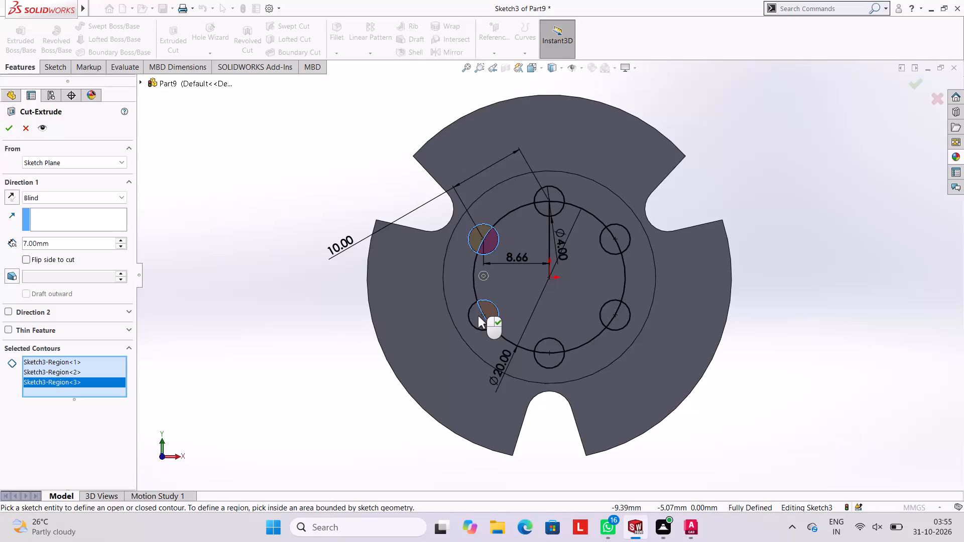
{"action": "left_click", "coordinate": [478, 316]}
{"action": "left_click", "coordinate": [548, 358]}
{"action": "left_click", "coordinate": [546, 347]}
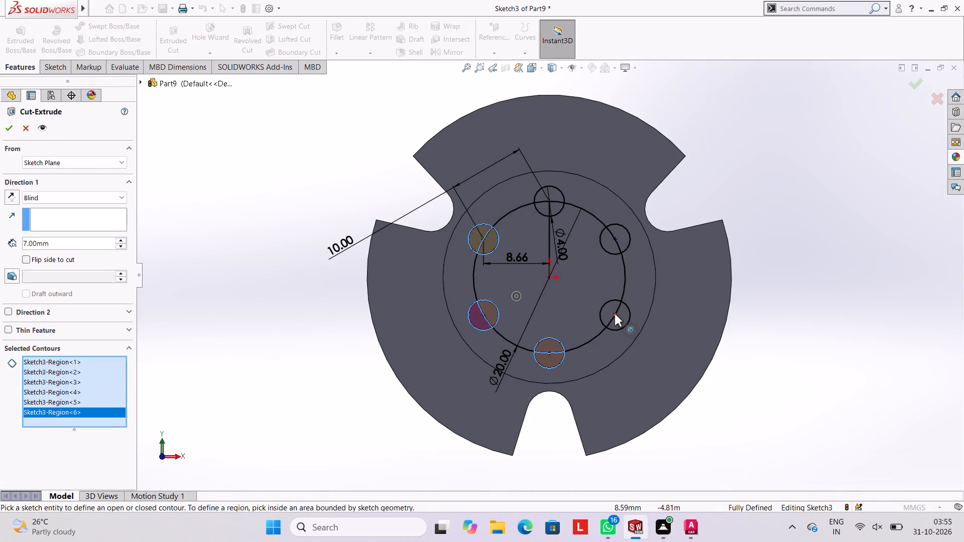
{"action": "left_click", "coordinate": [620, 315]}
{"action": "left_click", "coordinate": [607, 311]}
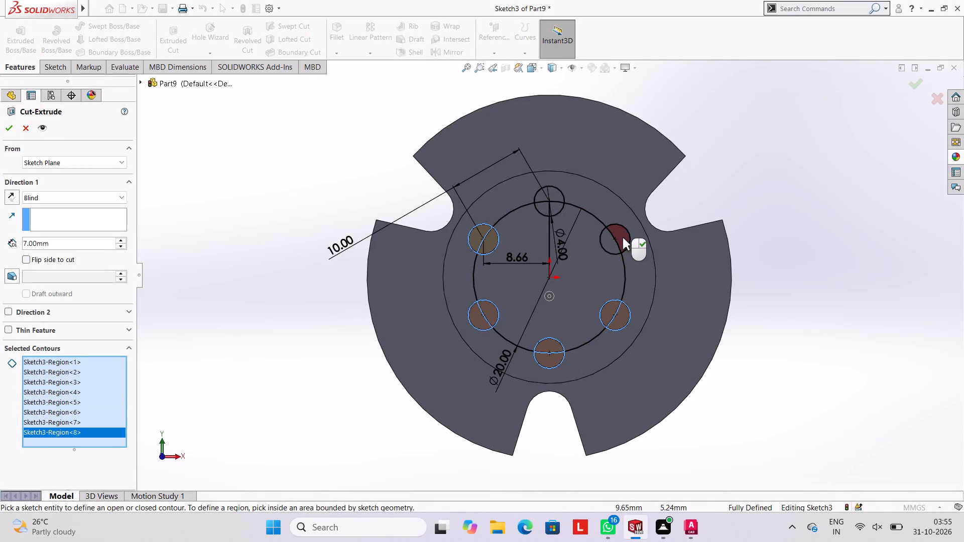
{"action": "left_click", "coordinate": [623, 237]}
{"action": "left_click", "coordinate": [612, 243]}
{"action": "left_click", "coordinate": [558, 194]}
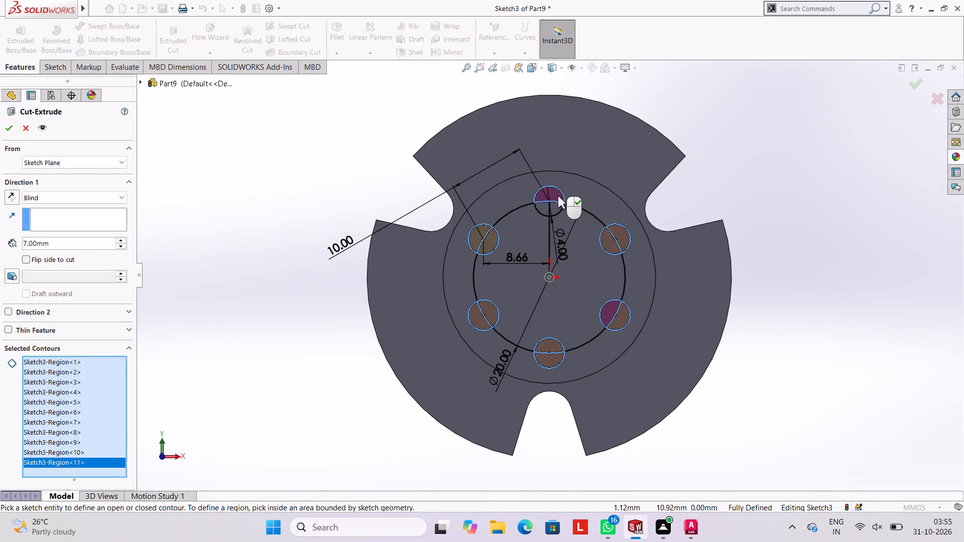
{"action": "left_click", "coordinate": [555, 212]}
{"action": "left_click", "coordinate": [544, 209]}
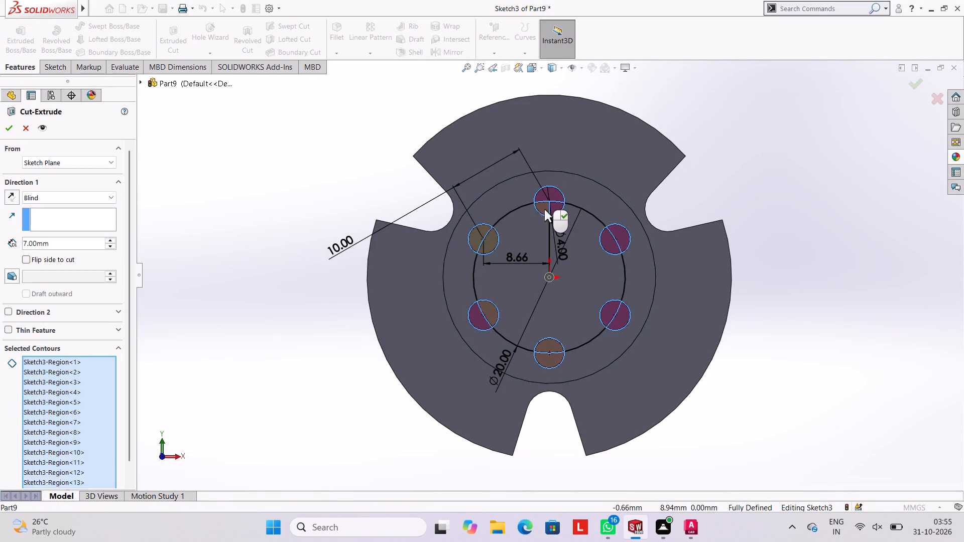
{"action": "middle_click_drag", "start_coordinate": [676, 366], "coordinate": [657, 285]}
{"action": "middle_click_drag", "start_coordinate": [603, 296], "coordinate": [618, 220]}
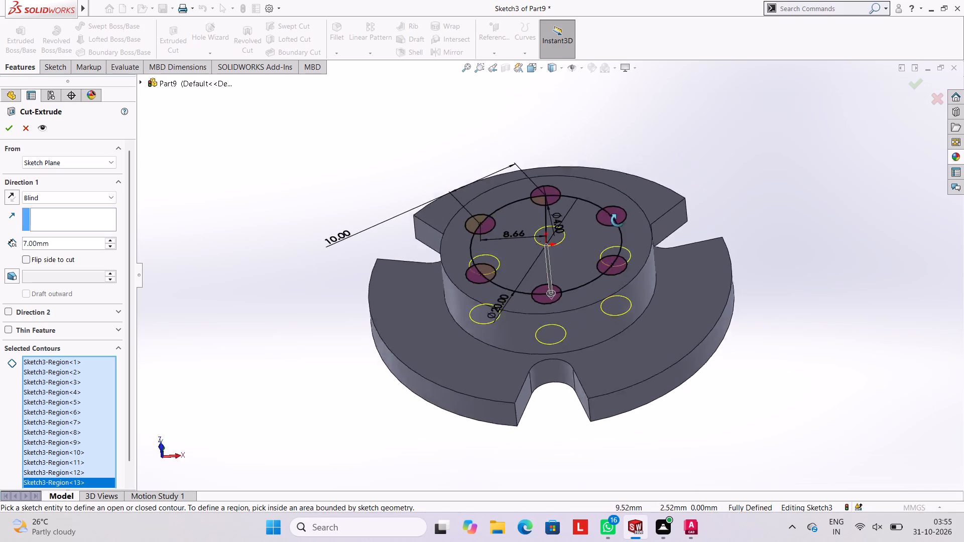
{"action": "middle_click_drag", "start_coordinate": [618, 220], "coordinate": [587, 175]}
{"action": "left_click", "coordinate": [80, 246]}
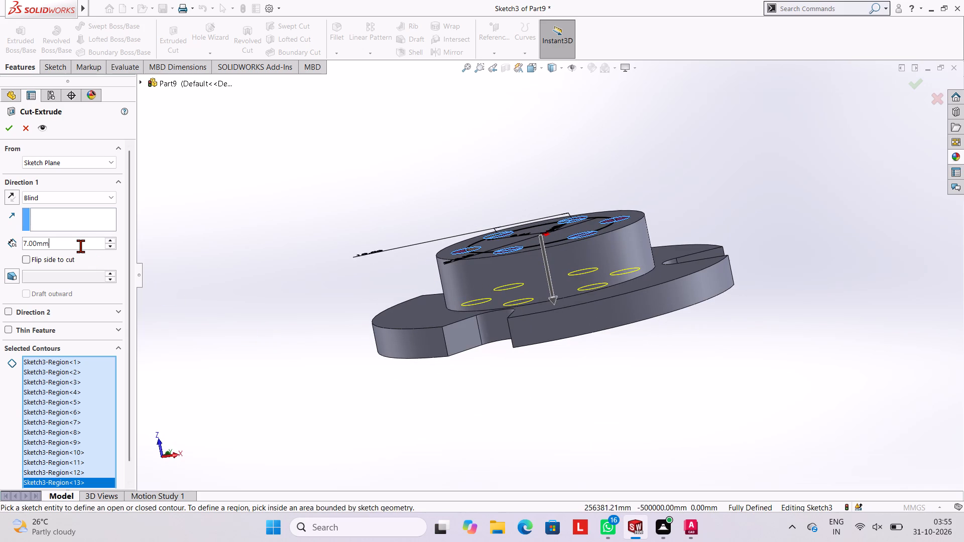
{"action": "key", "text": "BackSpace"}
{"action": "key", "text": "BackSpace"}
{"action": "key", "text": "BackSpace"}
{"action": "key", "text": "BackSpace"}
{"action": "key", "text": "BackSpace"}
{"action": "key", "text": "BackSpace"}
{"action": "key", "text": "BackSpace"}
{"action": "key", "text": "BackSpace"}
{"action": "key", "text": "BackSpace"}
{"action": "key", "text": "BackSpace"}
{"action": "key", "text": "BackSpace"}
{"action": "key", "text": "BackSpace"}
{"action": "key", "text": "BackSpace"}
{"action": "key", "text": "BackSpace"}
{"action": "key", "text": "BackSpace"}
{"action": "key", "text": "BackSpace"}
{"action": "key", "text": "BackSpace"}
{"action": "key", "text": "BackSpace"}
{"action": "key", "text": "BackSpace"}
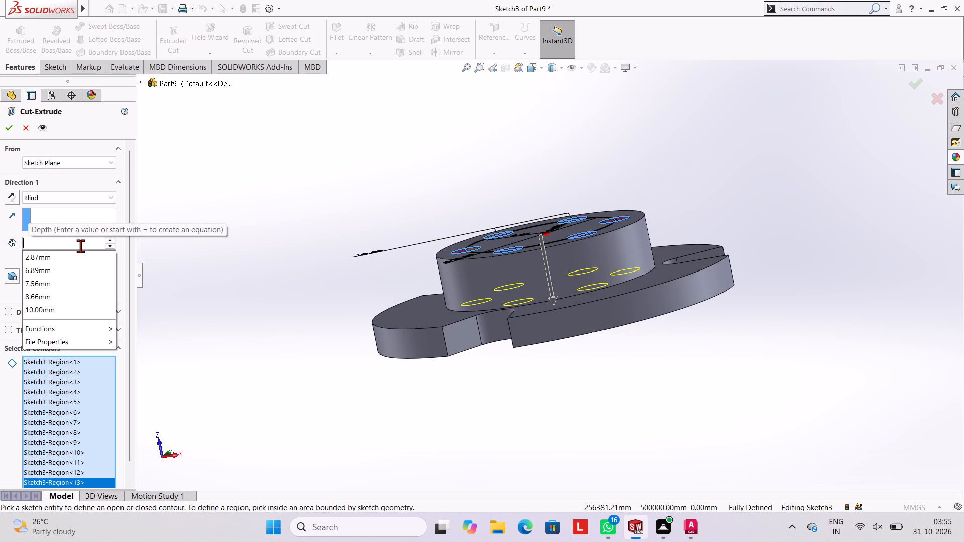
{"action": "type", "text": "30"}
{"action": "key", "text": "Return"}
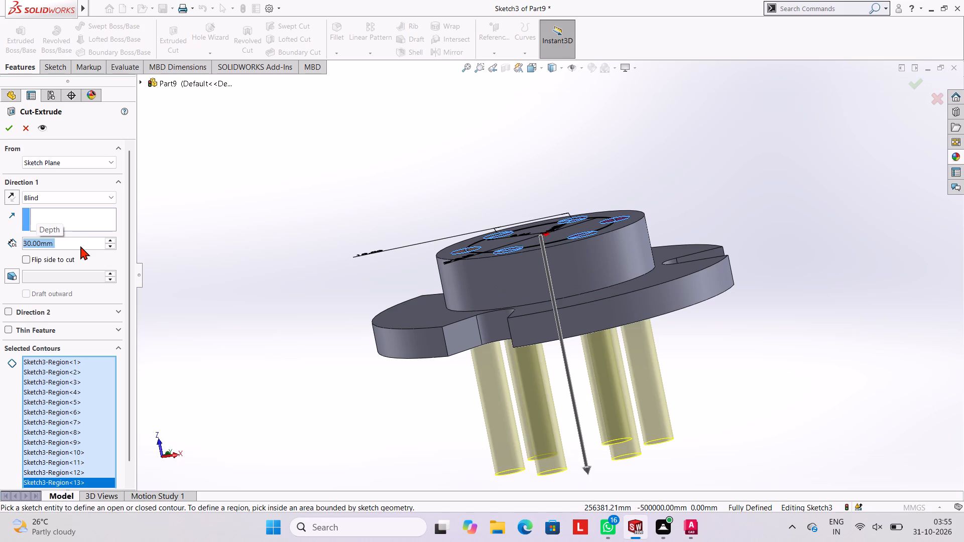
{"action": "left_click", "coordinate": [9, 131]}
{"action": "left_click", "coordinate": [250, 192]}
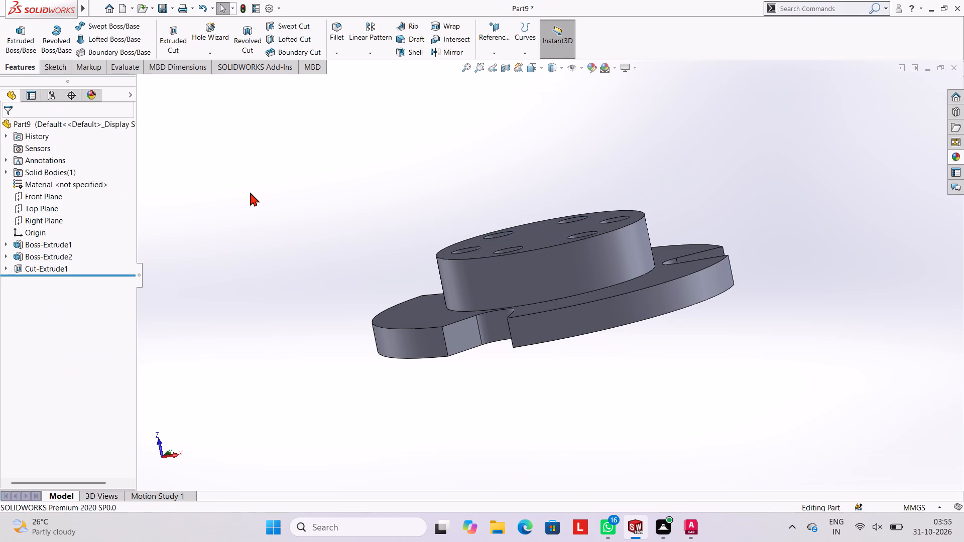
Start a sketch on the drilled boss's end face and draw an 8 mm diameter circle centred on the origin.
{"action": "middle_click_drag", "start_coordinate": [279, 206], "coordinate": [308, 394]}
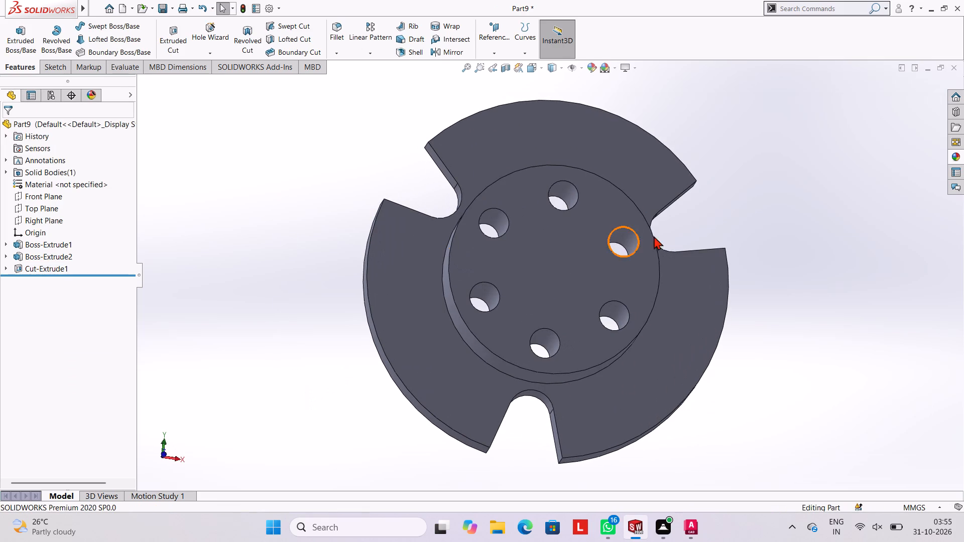
{"action": "left_click", "coordinate": [556, 268]}
{"action": "left_click", "coordinate": [602, 239]}
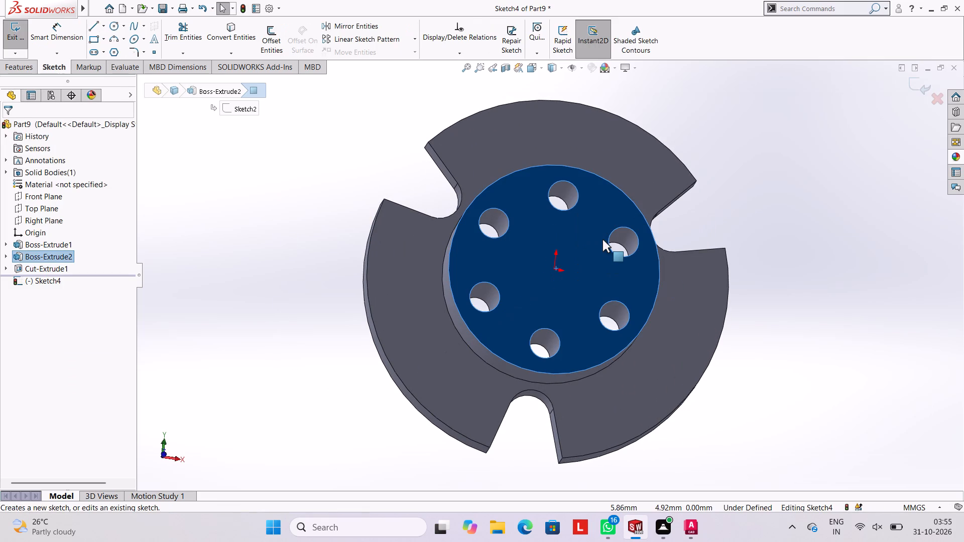
{"action": "key", "text": "ctrl+8"}
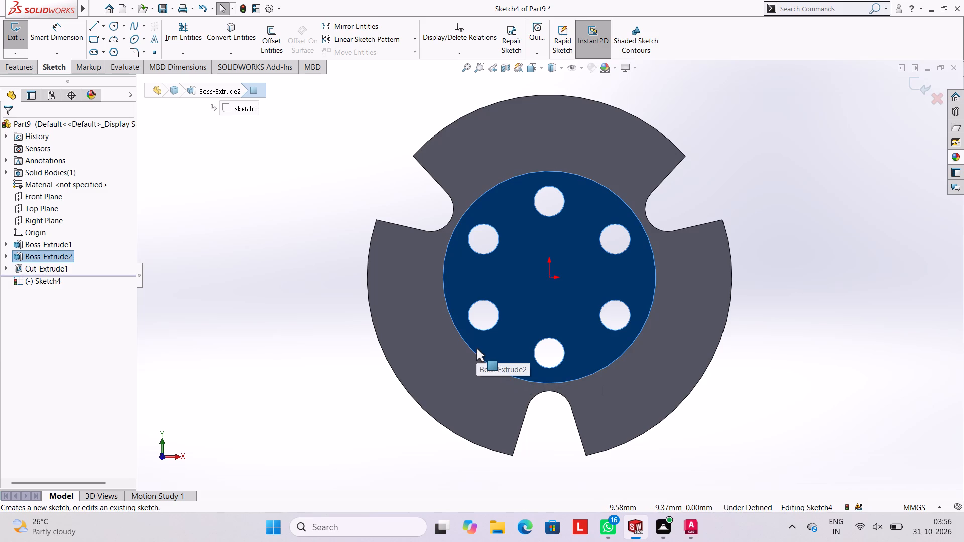
{"action": "left_click", "coordinate": [115, 27]}
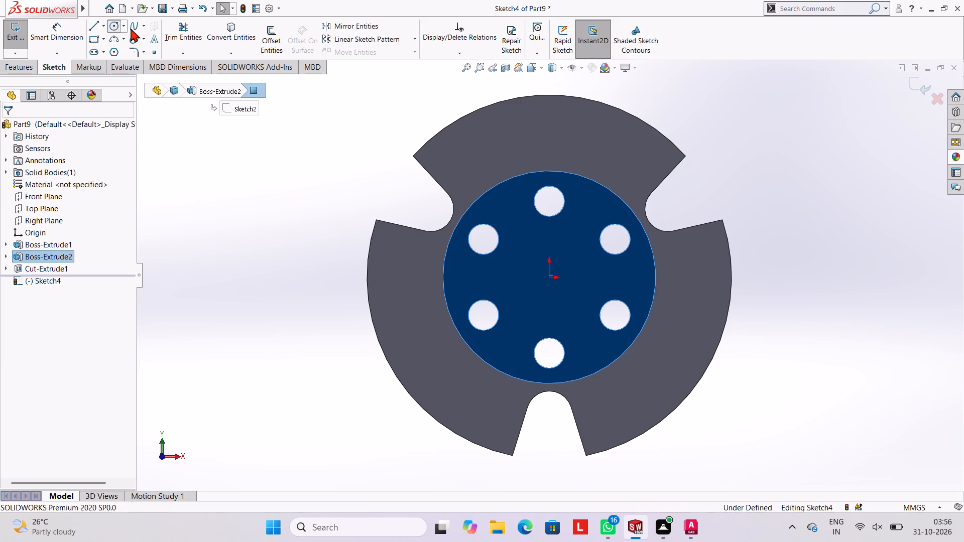
{"action": "left_click", "coordinate": [550, 277]}
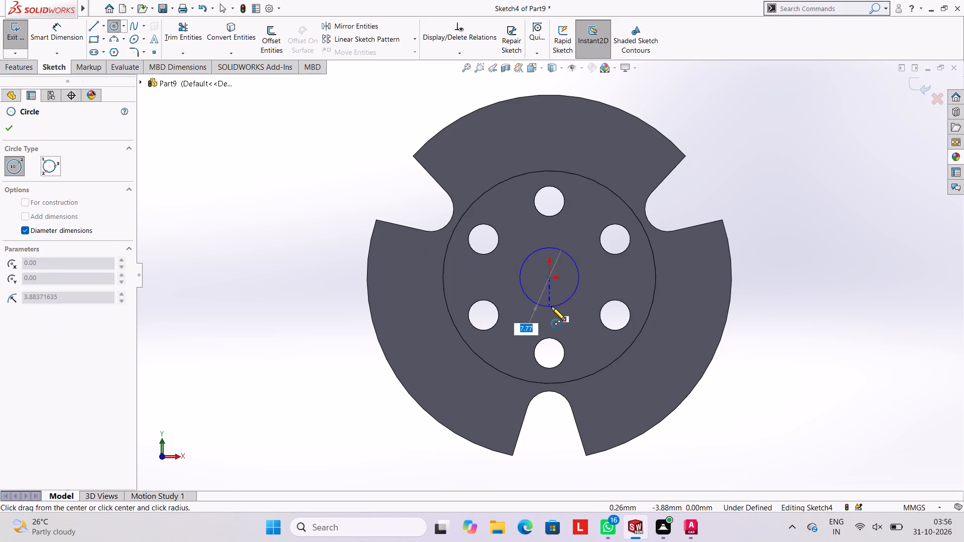
{"action": "key", "text": "8"}
{"action": "key", "text": "Return"}
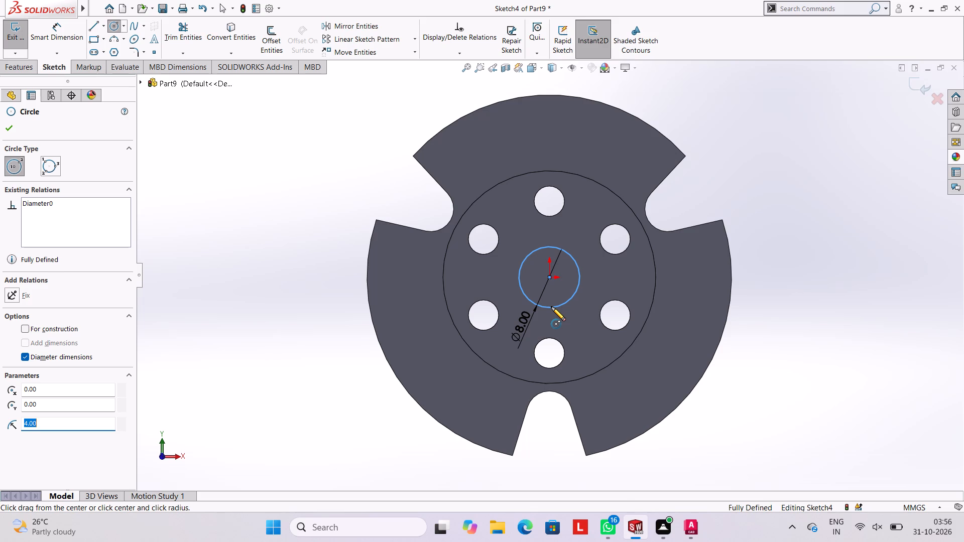
{"action": "key", "text": "Escape"}
{"action": "key", "text": "Escape"}
{"action": "key", "text": "Escape"}
{"action": "key", "text": "Escape"}
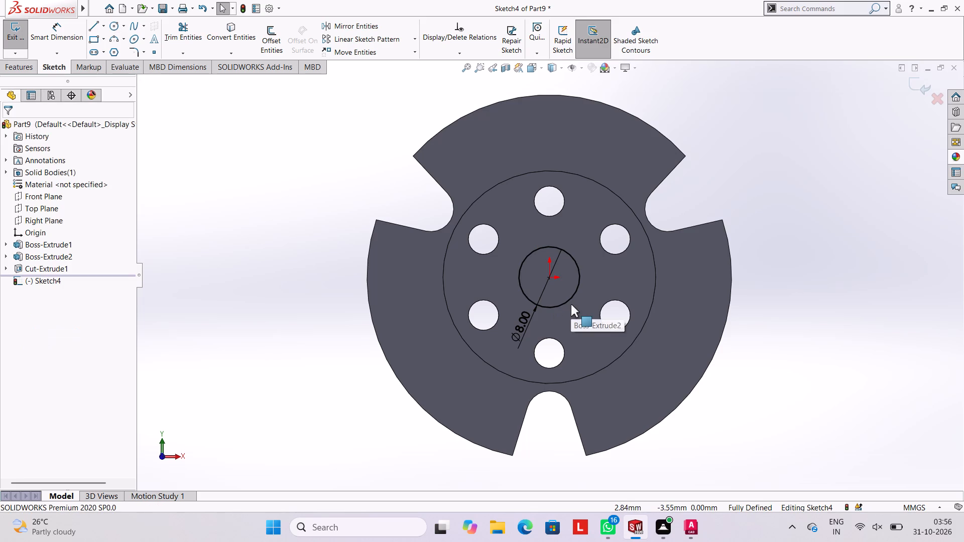
Extrude the 8 mm circle outward by 5 mm as a boss merged with the part.
{"action": "left_click", "coordinate": [15, 73]}
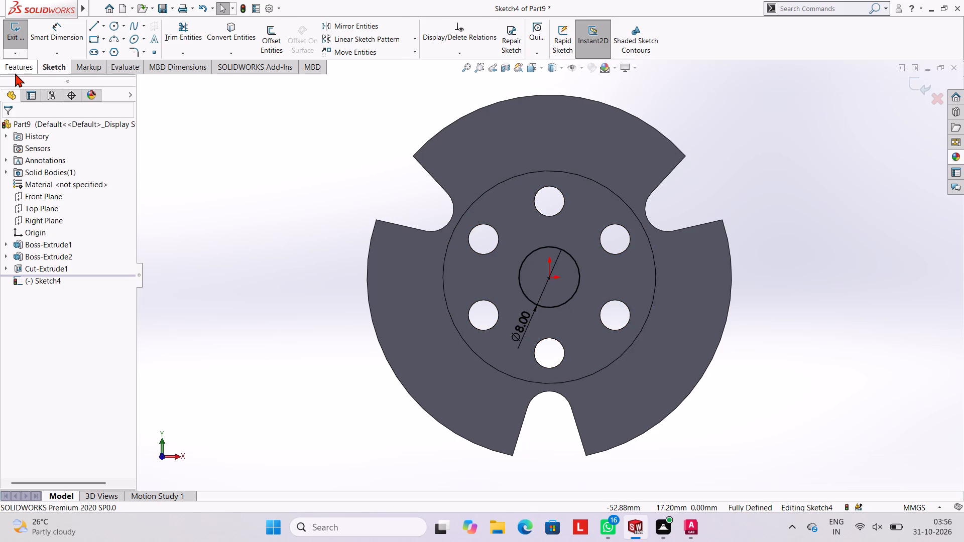
{"action": "left_click", "coordinate": [25, 47]}
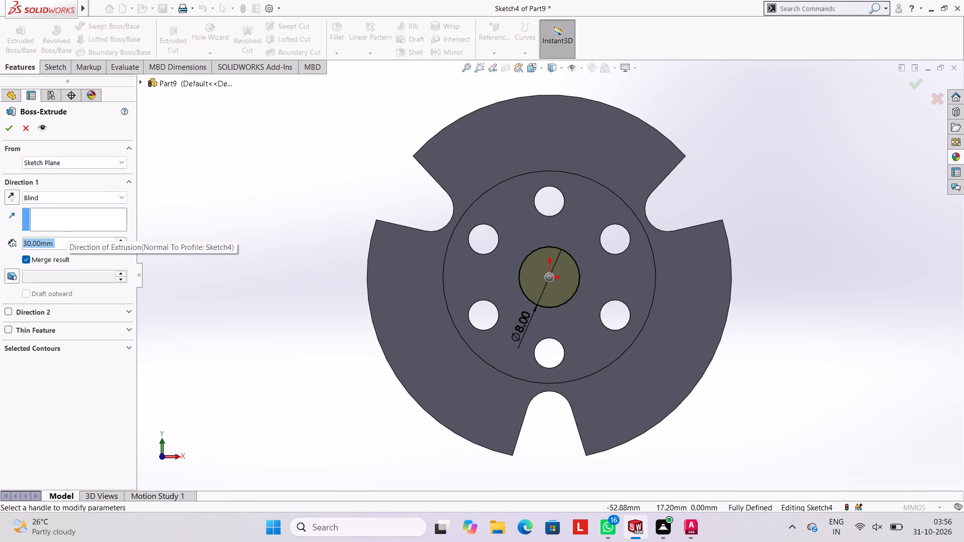
{"action": "key", "text": "5"}
{"action": "key", "text": "Return"}
{"action": "left_click", "coordinate": [12, 126]}
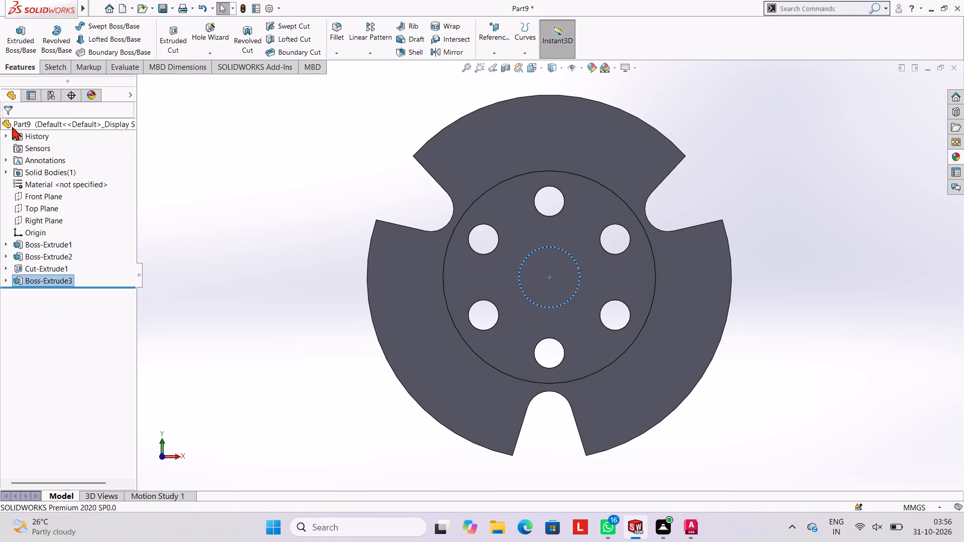
{"action": "left_click", "coordinate": [217, 144]}
Start a sketch on the 8 mm boss's end face and draw a 5 mm diameter circle centred on the origin.
{"action": "middle_click_drag", "start_coordinate": [527, 254], "coordinate": [481, 188]}
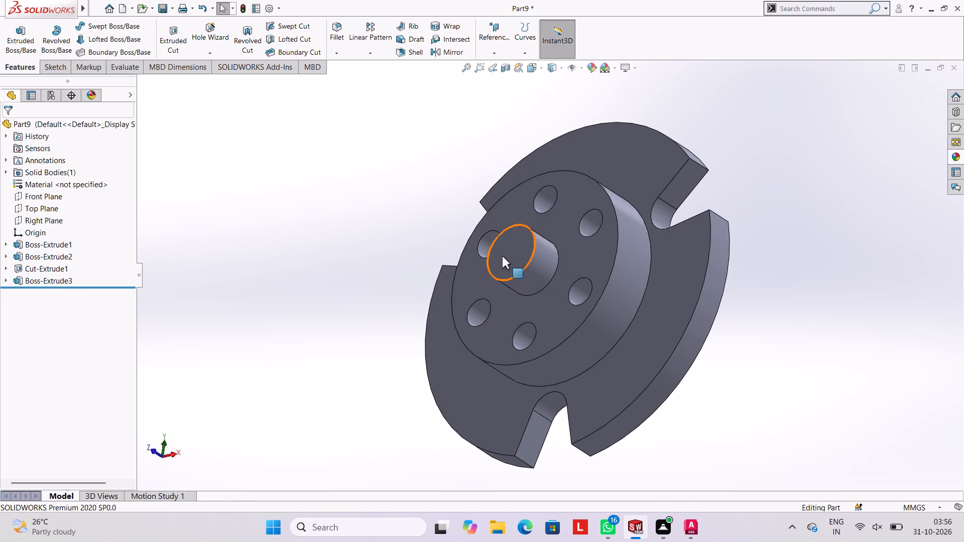
{"action": "left_click", "coordinate": [507, 253]}
{"action": "left_click", "coordinate": [553, 224]}
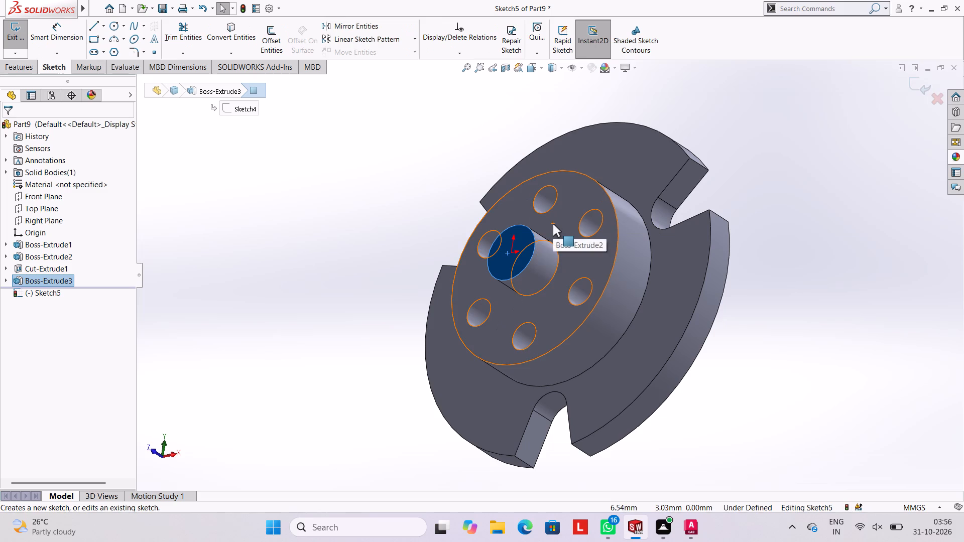
{"action": "key", "text": "ctrl+8"}
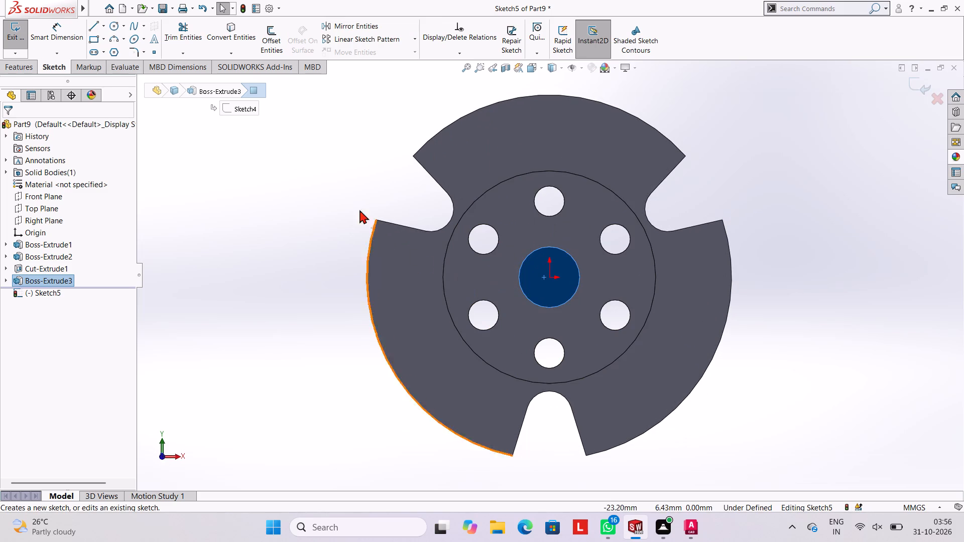
{"action": "left_click", "coordinate": [112, 26]}
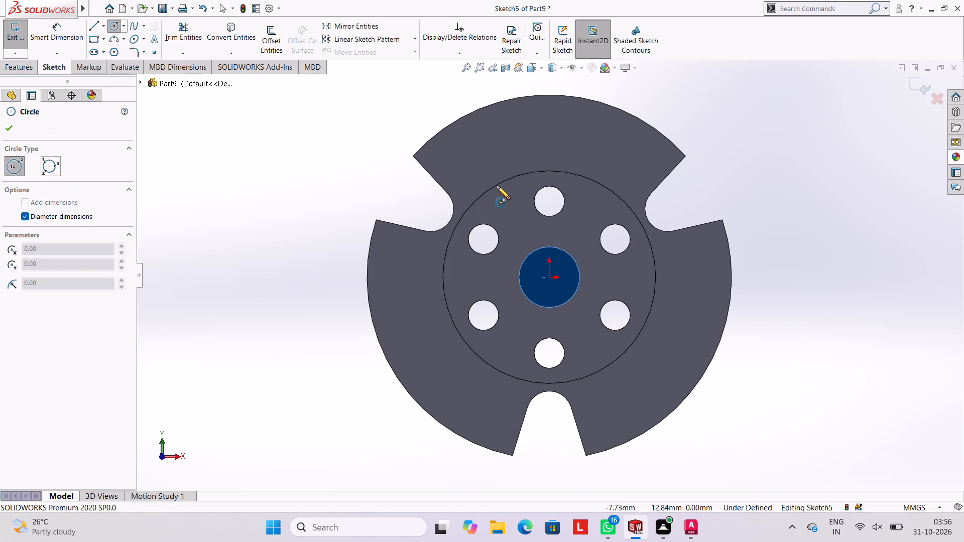
{"action": "left_click", "coordinate": [550, 278]}
{"action": "key", "text": "5"}
{"action": "key", "text": "Return"}
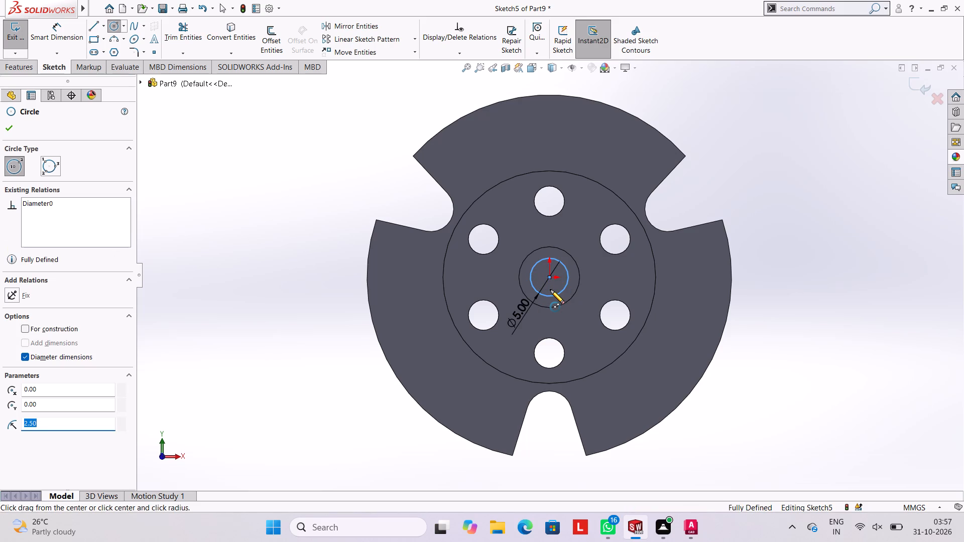
Replace the 5 mm circle on the 8 mm boss's end face with a 6 mm diameter circle centred on the origin.
{"action": "key", "text": "ctrl+z"}
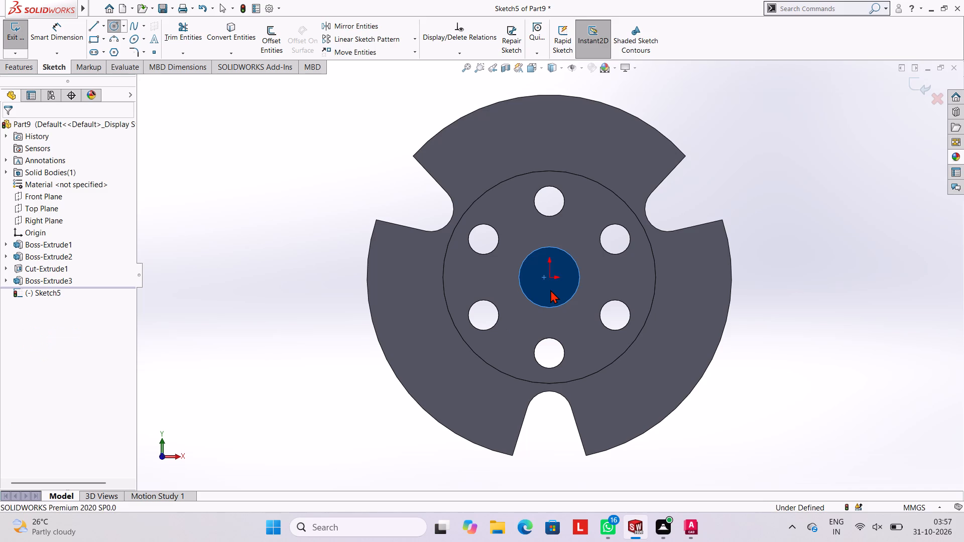
{"action": "left_click", "coordinate": [114, 26]}
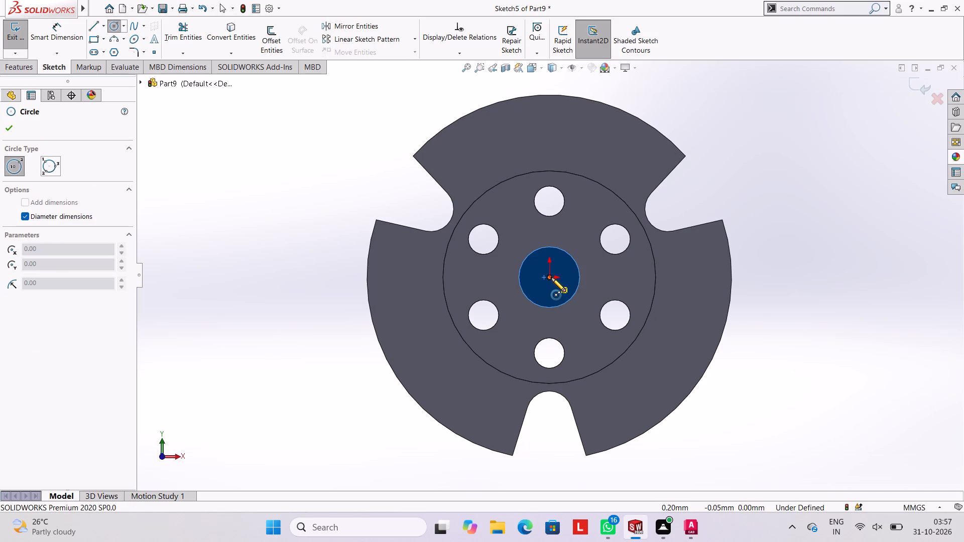
{"action": "left_click", "coordinate": [550, 278]}
{"action": "key", "text": "6"}
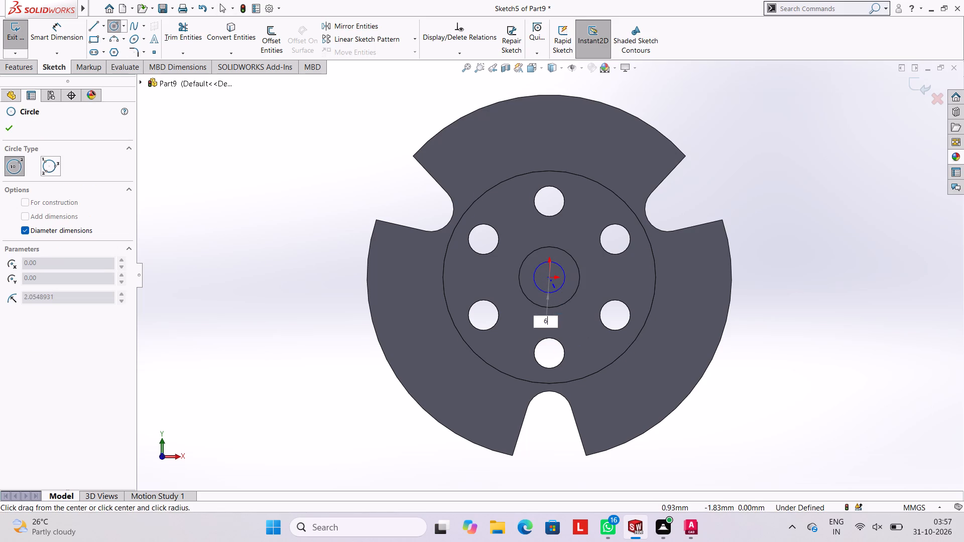
{"action": "key", "text": "Return"}
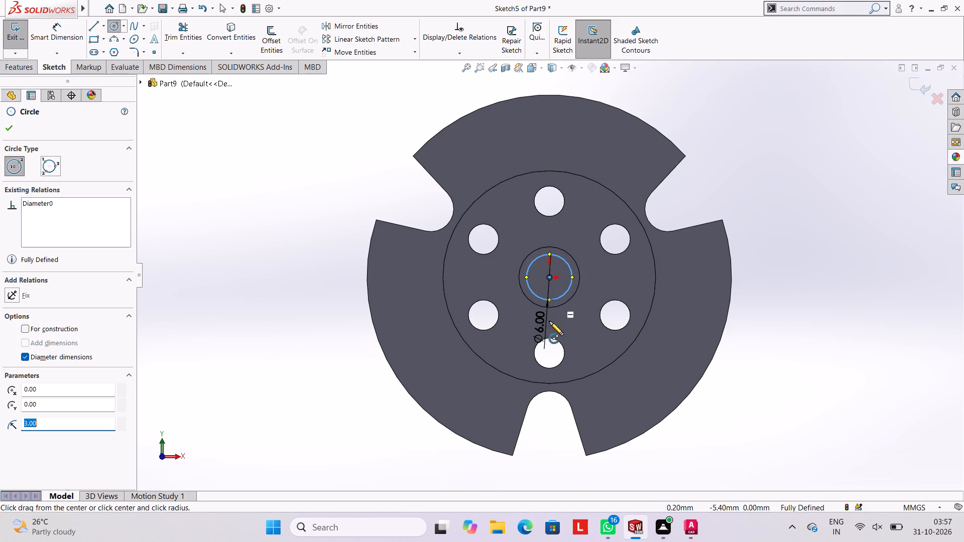
{"action": "key", "text": "Escape"}
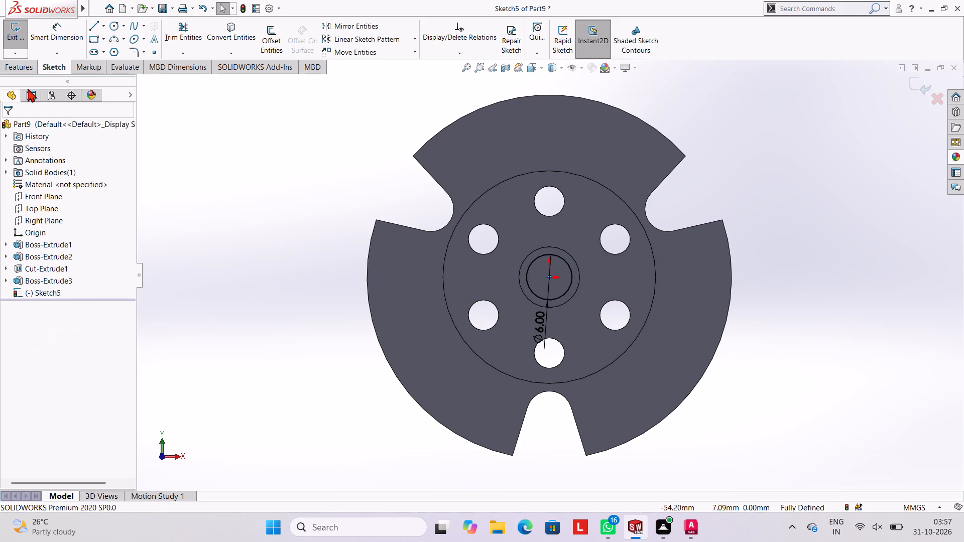
{"action": "key", "text": "Escape"}
Cut the 6 mm circle through the central boss and disc with a 50 mm blind extruded cut.
{"action": "left_click", "coordinate": [19, 64]}
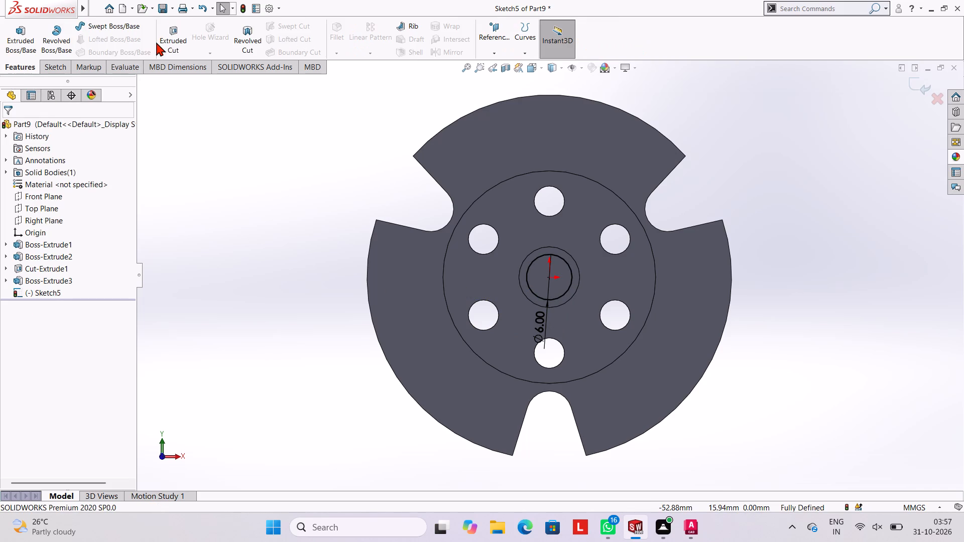
{"action": "left_click", "coordinate": [164, 39]}
{"action": "middle_click_drag", "start_coordinate": [740, 343], "coordinate": [674, 206]}
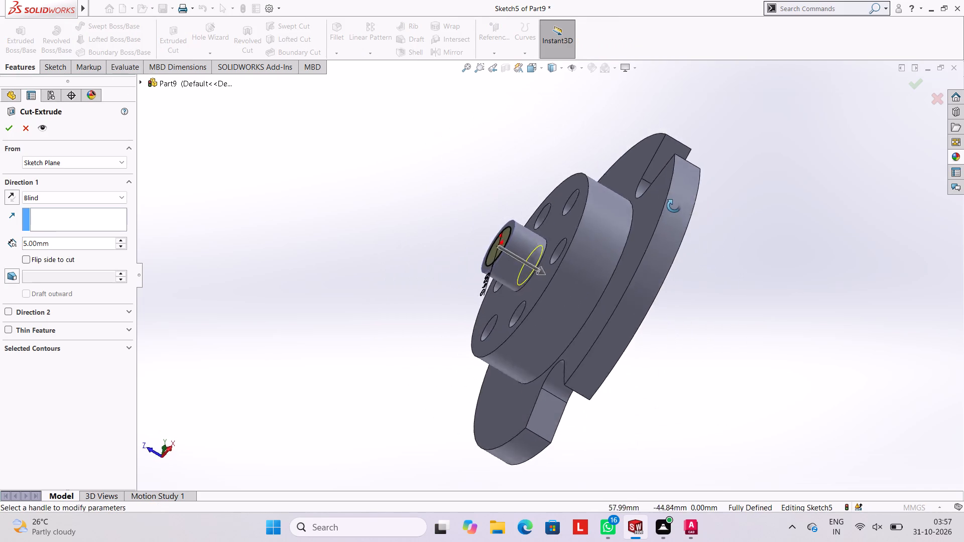
{"action": "middle_click_drag", "start_coordinate": [674, 206], "coordinate": [644, 191]}
{"action": "left_click", "coordinate": [95, 245]}
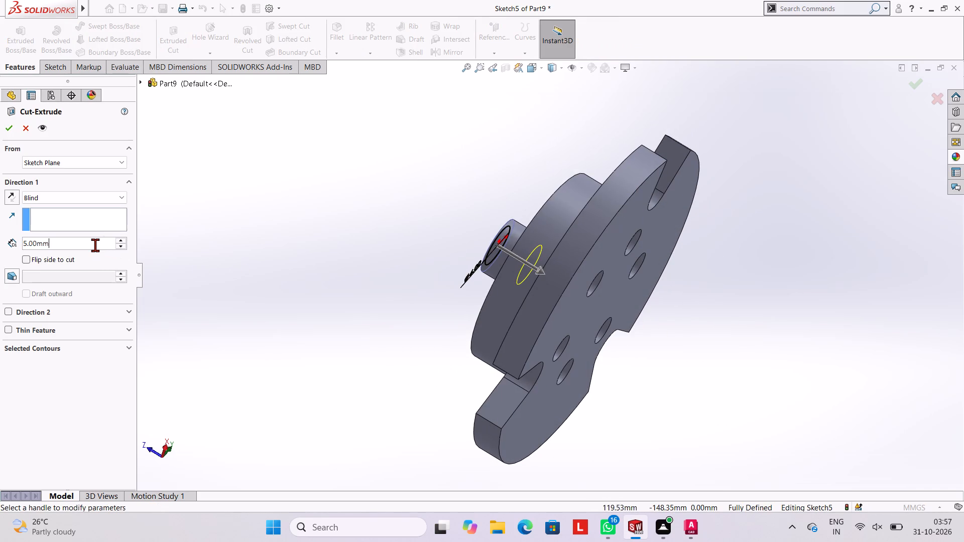
{"action": "key", "text": "BackSpace"}
{"action": "key", "text": "BackSpace"}
{"action": "key", "text": "BackSpace"}
{"action": "key", "text": "BackSpace"}
{"action": "key", "text": "BackSpace"}
{"action": "key", "text": "BackSpace"}
{"action": "key", "text": "BackSpace"}
{"action": "key", "text": "BackSpace"}
{"action": "key", "text": "BackSpace"}
{"action": "key", "text": "BackSpace"}
{"action": "key", "text": "BackSpace"}
{"action": "key", "text": "BackSpace"}
{"action": "key", "text": "BackSpace"}
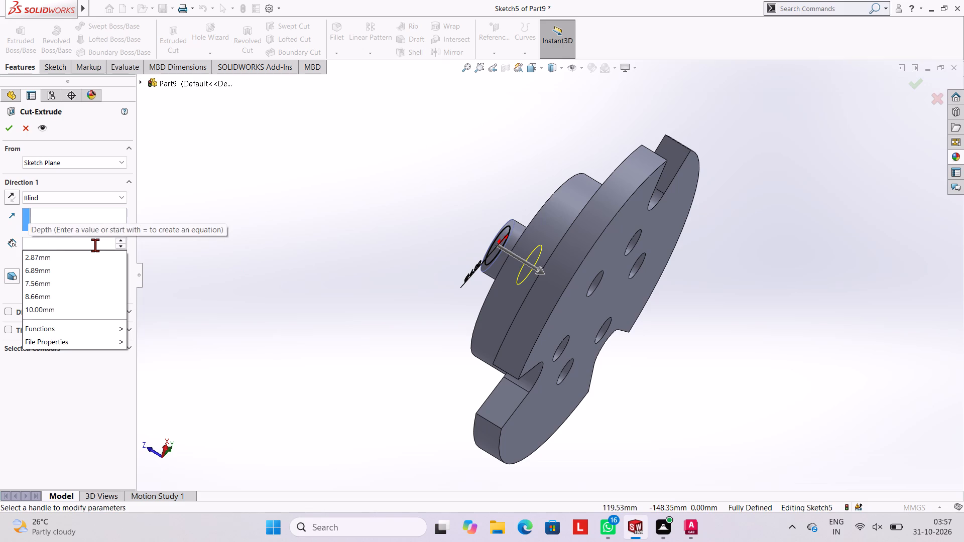
{"action": "type", "text": "50"}
{"action": "key", "text": "Return"}
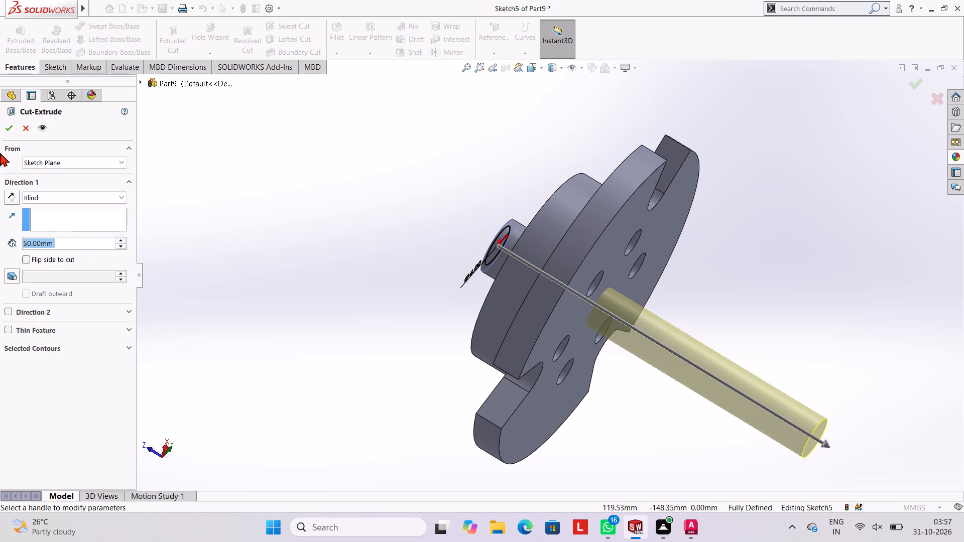
{"action": "left_click", "coordinate": [10, 128]}
{"action": "left_click", "coordinate": [341, 180]}
Start a sketch on the notched disc's boss-side face and draw a 24 mm vertical line from the origin up to the outer edge.
{"action": "middle_click_drag", "start_coordinate": [350, 199], "coordinate": [430, 233]}
{"action": "scroll", "coordinate": [503, 341], "scroll_direction": "up", "scroll_amount": 2}
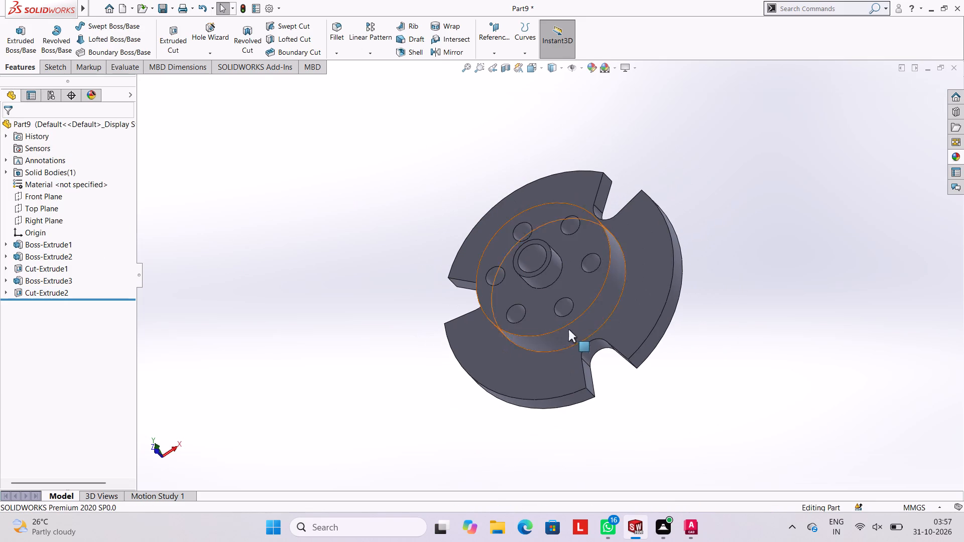
{"action": "middle_click_drag", "start_coordinate": [595, 252], "coordinate": [585, 295]}
{"action": "left_click", "coordinate": [640, 272]}
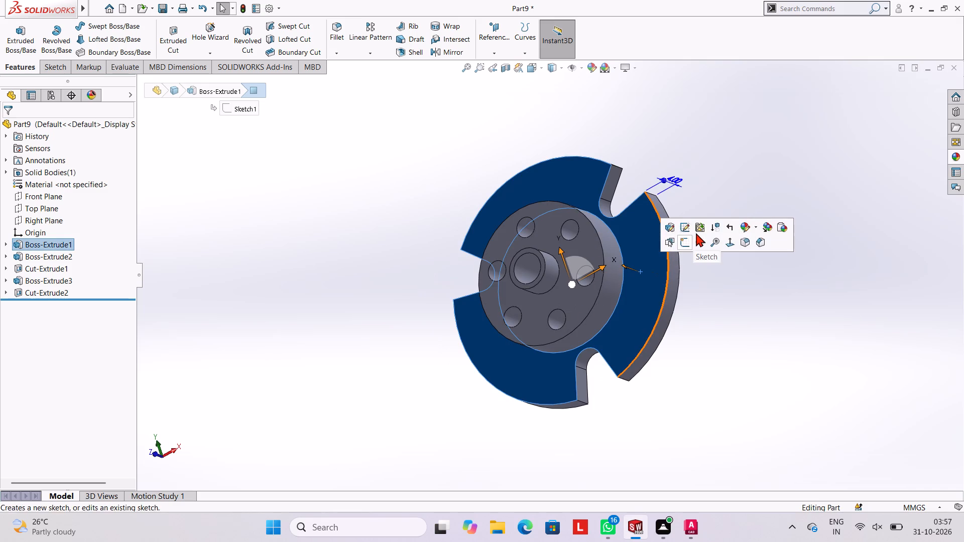
{"action": "left_click", "coordinate": [682, 241]}
{"action": "key", "text": "ctrl+8"}
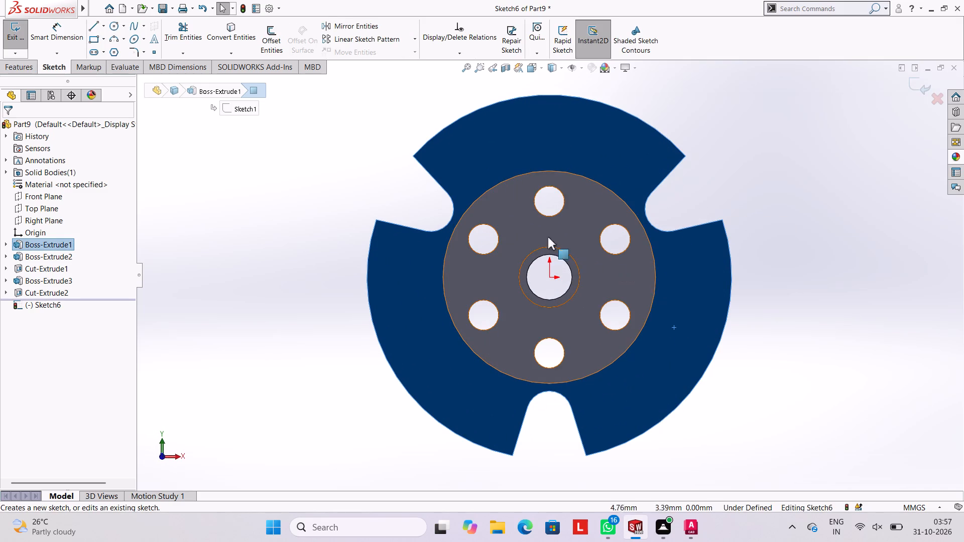
{"action": "left_click", "coordinate": [94, 28]}
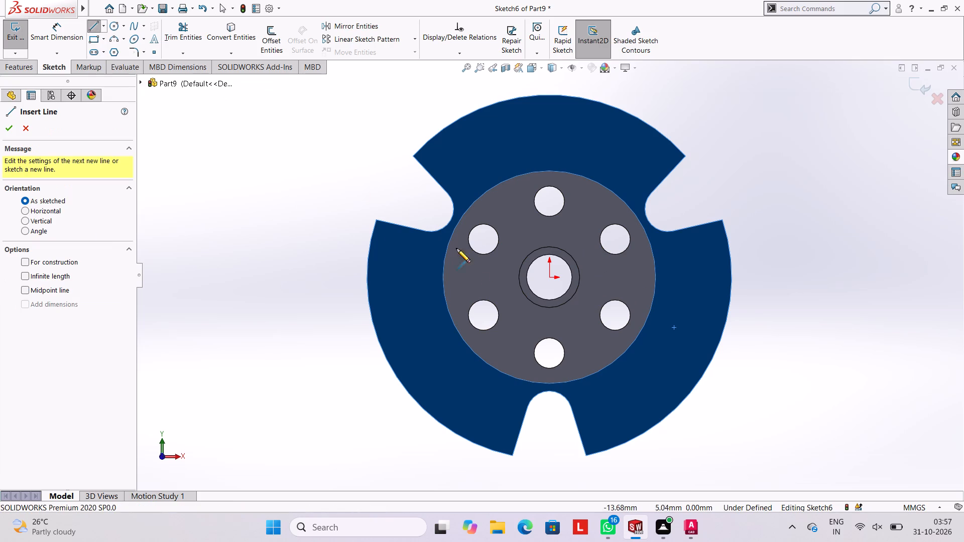
{"action": "left_click", "coordinate": [550, 277]}
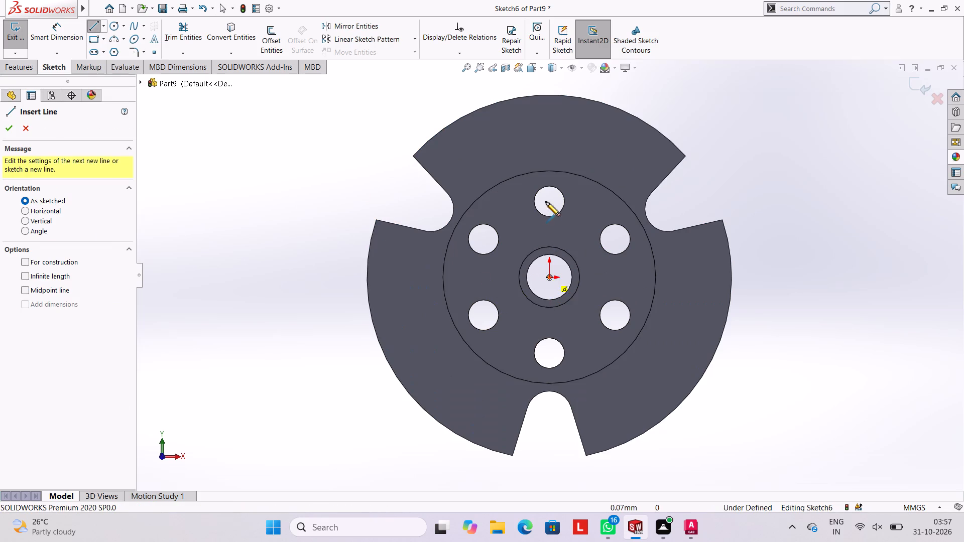
{"action": "left_click", "coordinate": [551, 95]}
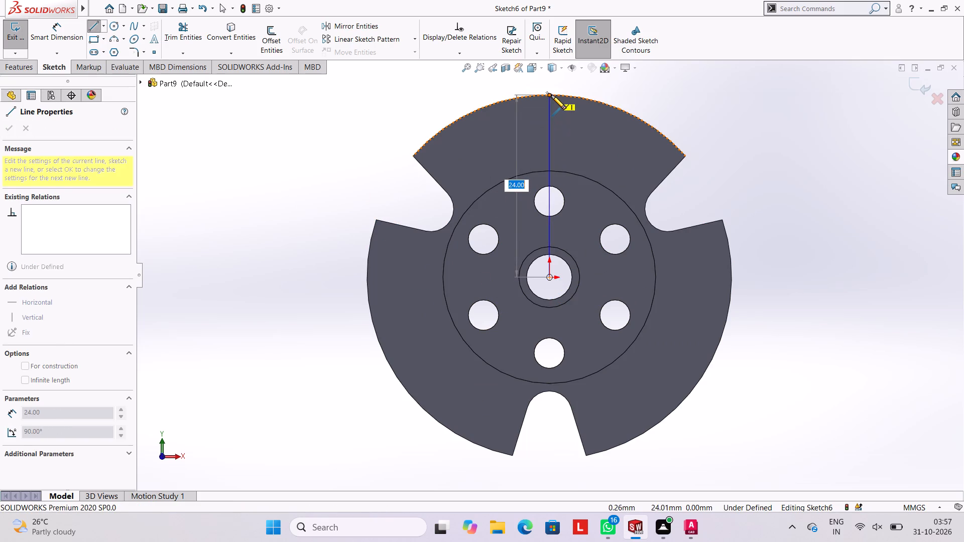
{"action": "key", "text": "Escape"}
{"action": "key", "text": "Escape"}
{"action": "key", "text": "Escape"}
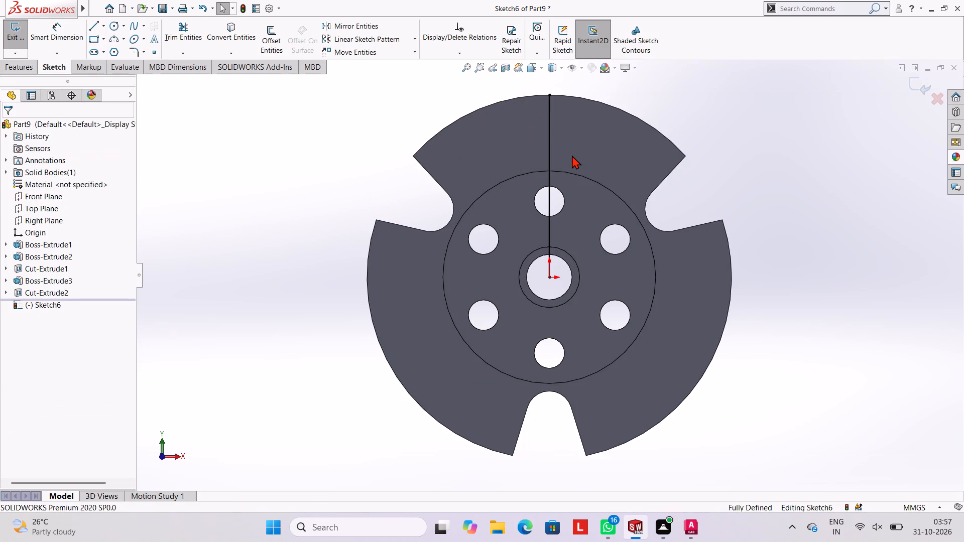
{"action": "key", "text": "Escape"}
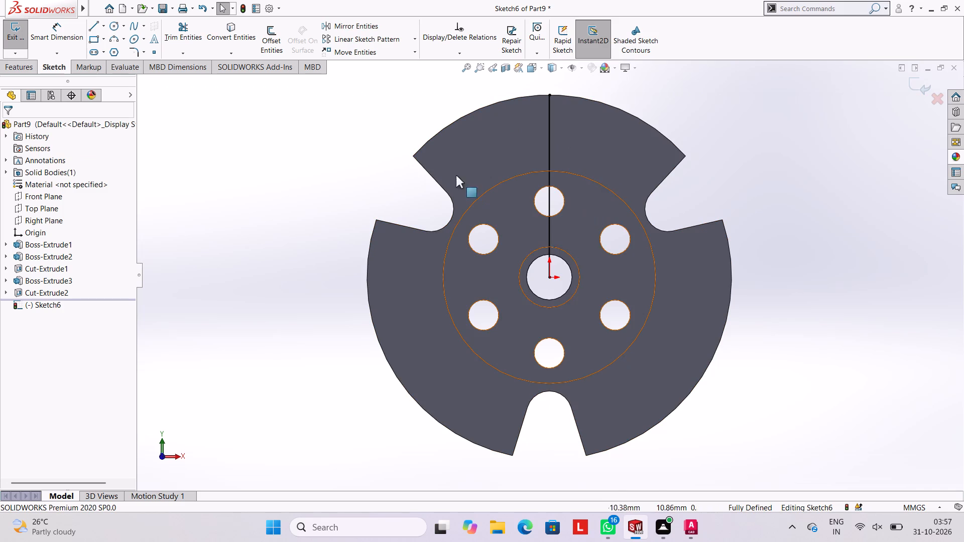
Draw a 36 mm diameter circle centred on the origin in the disc face sketch.
{"action": "left_click", "coordinate": [113, 25]}
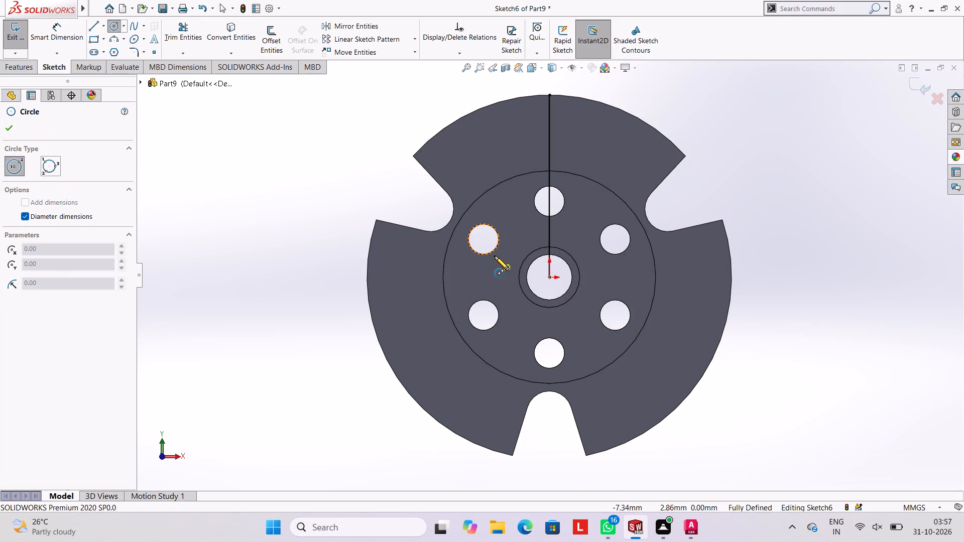
{"action": "left_click", "coordinate": [549, 277]}
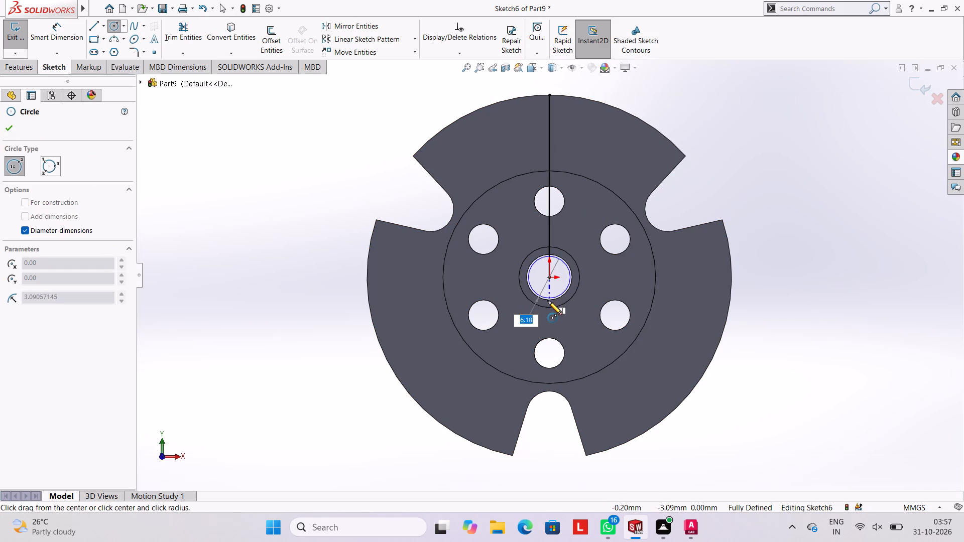
{"action": "type", "text": "36"}
{"action": "key", "text": "Return"}
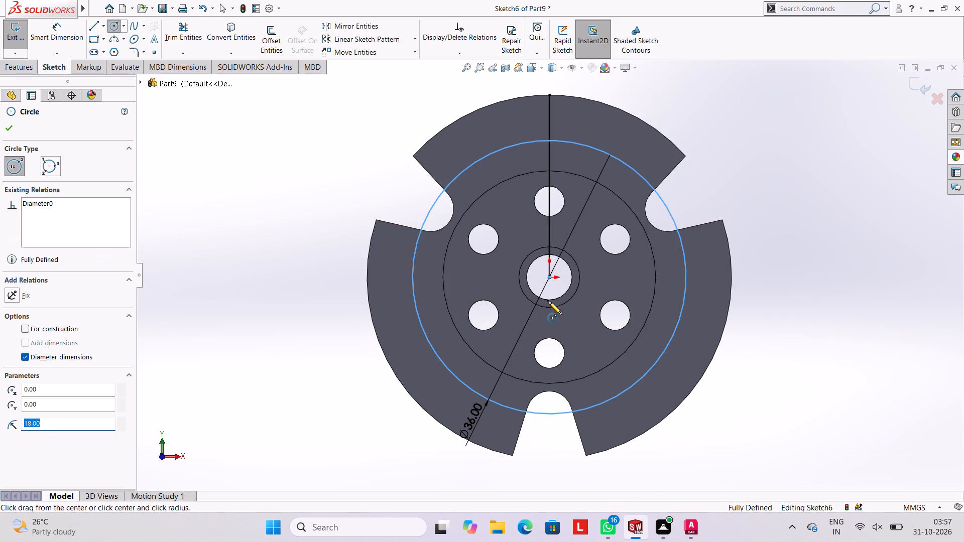
{"action": "key", "text": "Escape"}
{"action": "key", "text": "Escape"}
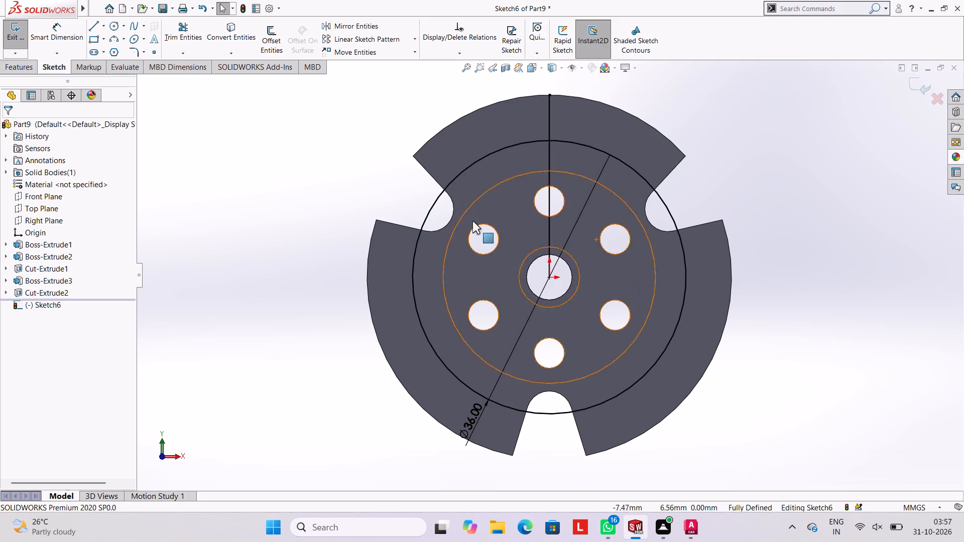
{"action": "key", "text": "Escape"}
{"action": "key", "text": "Escape"}
Trim the portion of the vertical line that extends beyond the 36 mm circle.
{"action": "left_click", "coordinate": [183, 32]}
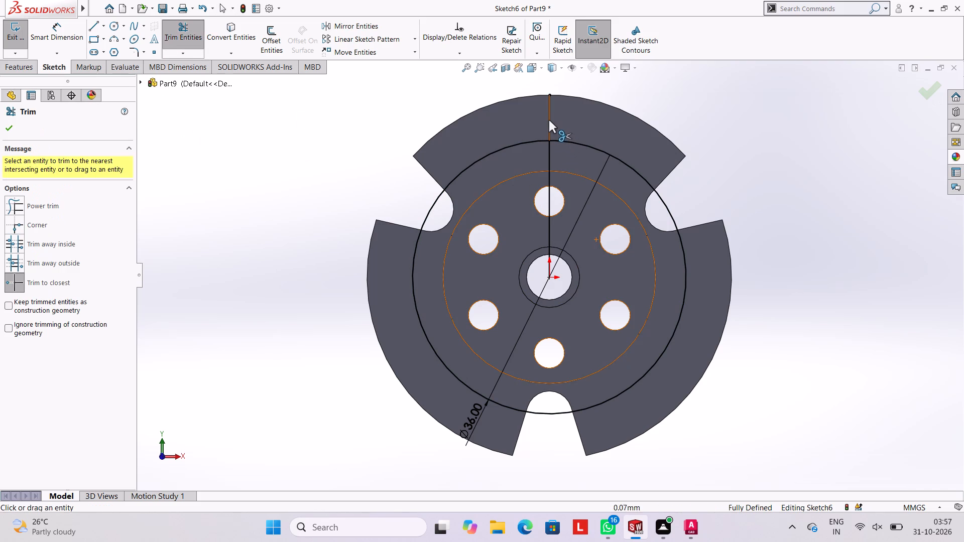
{"action": "left_click", "coordinate": [549, 120]}
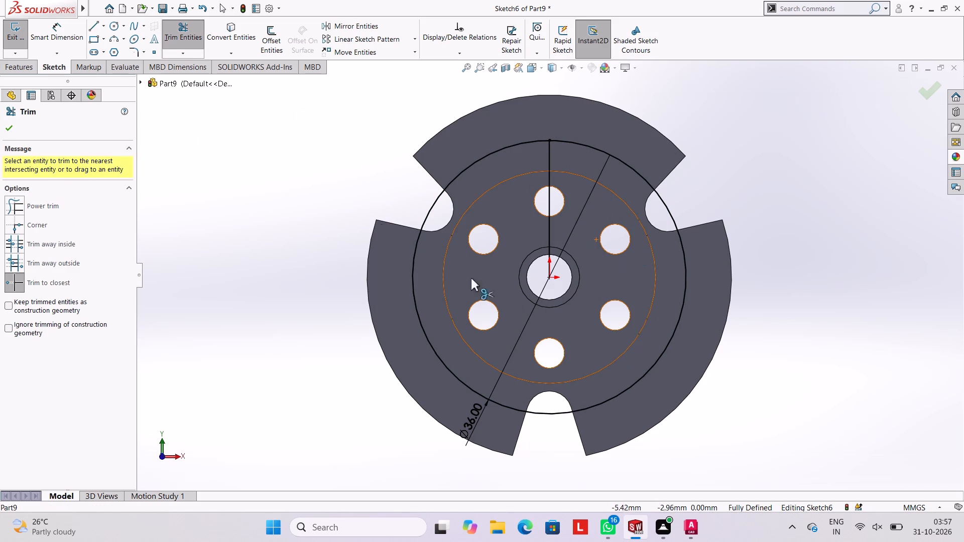
Draw a 3 mm diameter circle centred where the vertical line meets the 36 mm circle.
{"action": "left_click", "coordinate": [110, 26]}
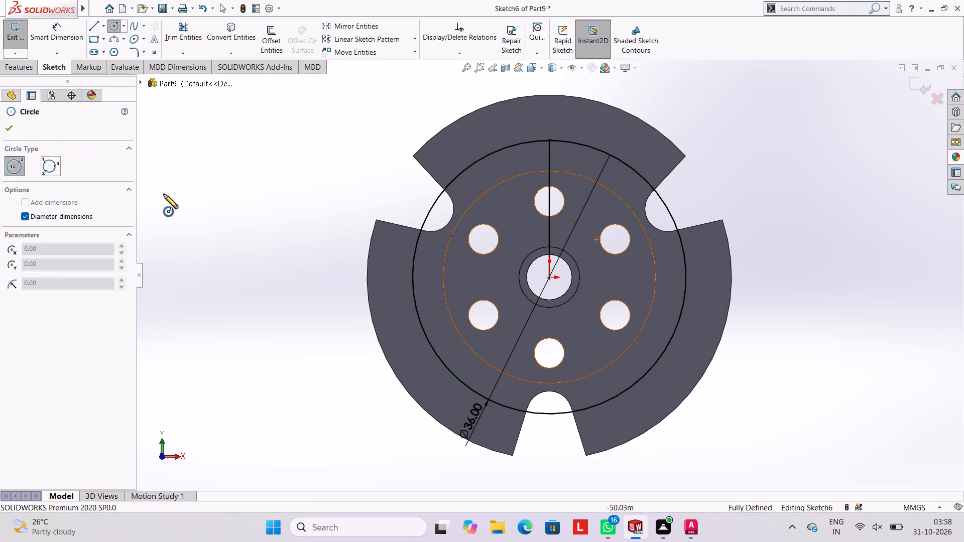
{"action": "left_click", "coordinate": [549, 141]}
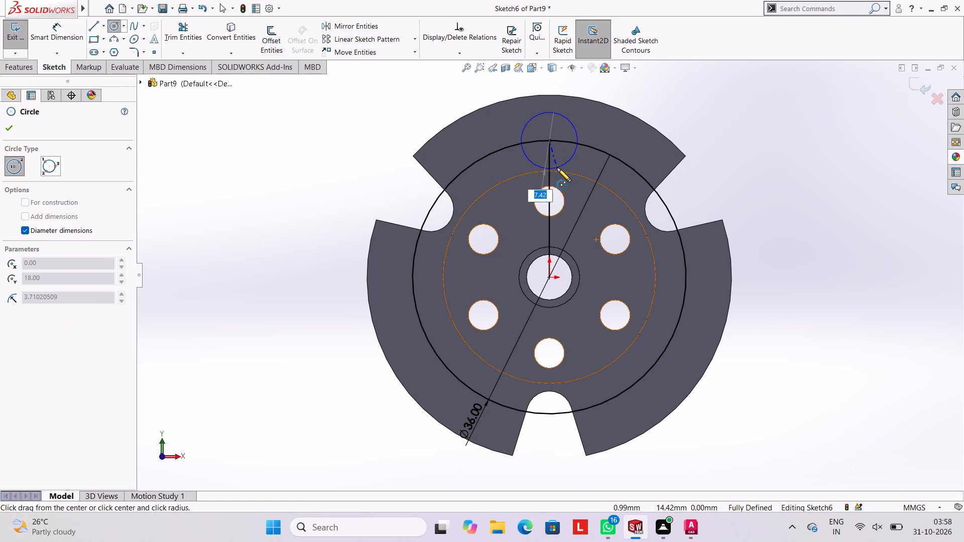
{"action": "key", "text": "3"}
{"action": "key", "text": "Return"}
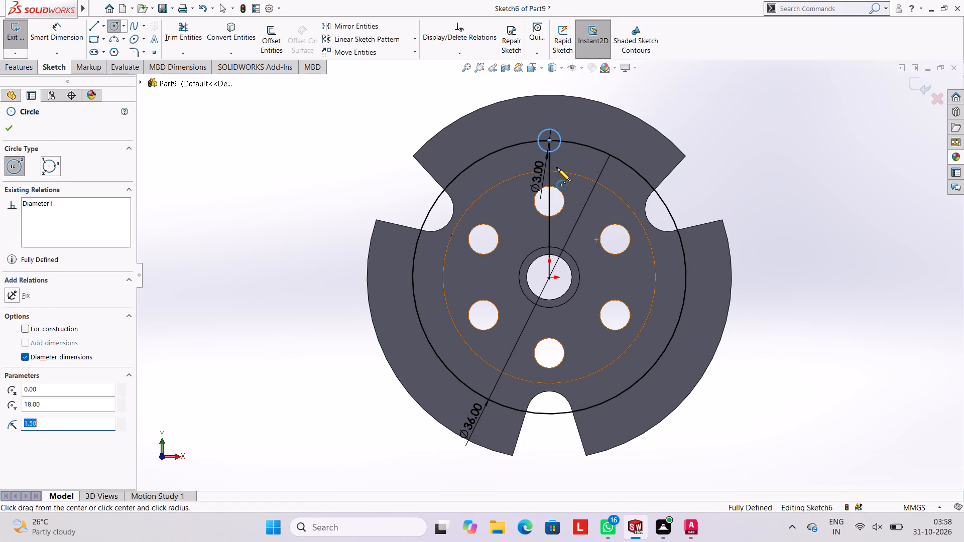
{"action": "key", "text": "Escape"}
{"action": "key", "text": "Escape"}
{"action": "key", "text": "Escape"}
{"action": "key", "text": "Escape"}
{"action": "key", "text": "Escape"}
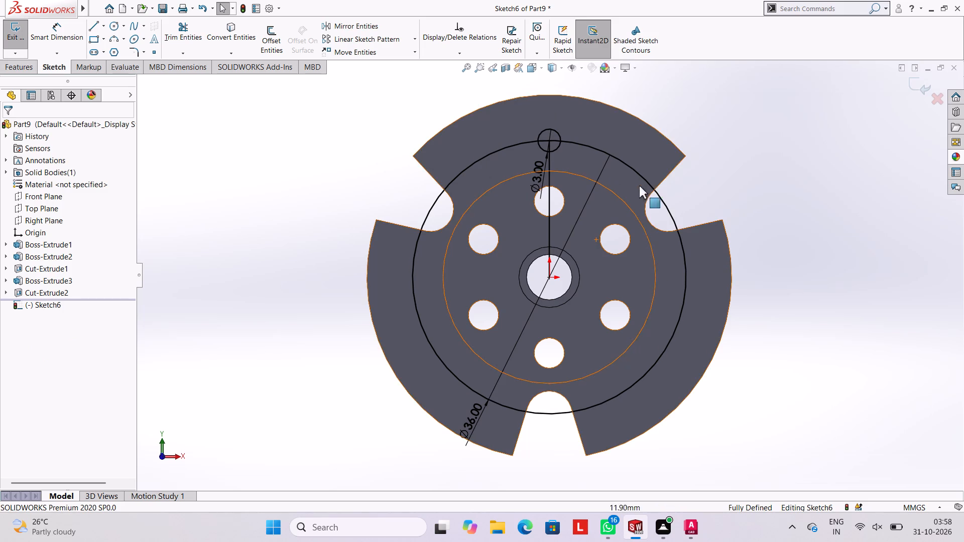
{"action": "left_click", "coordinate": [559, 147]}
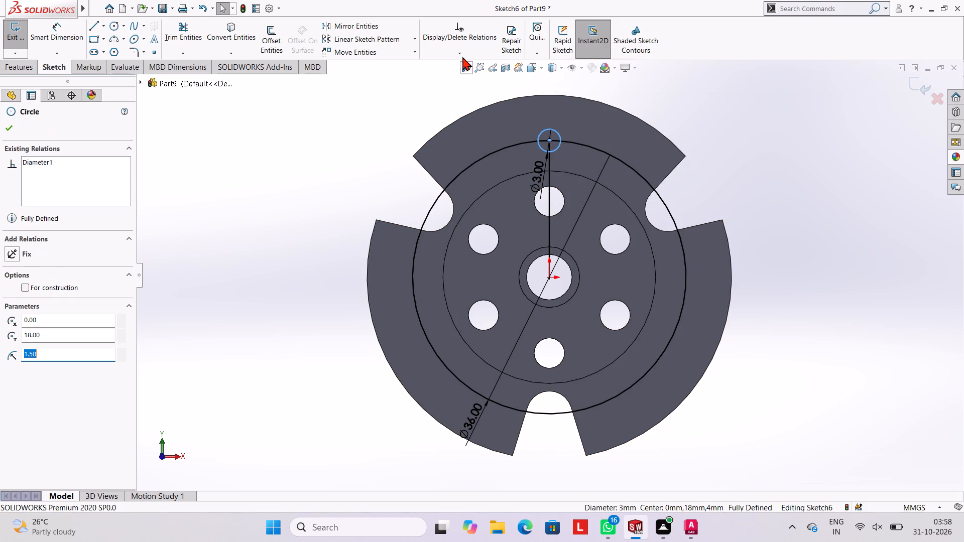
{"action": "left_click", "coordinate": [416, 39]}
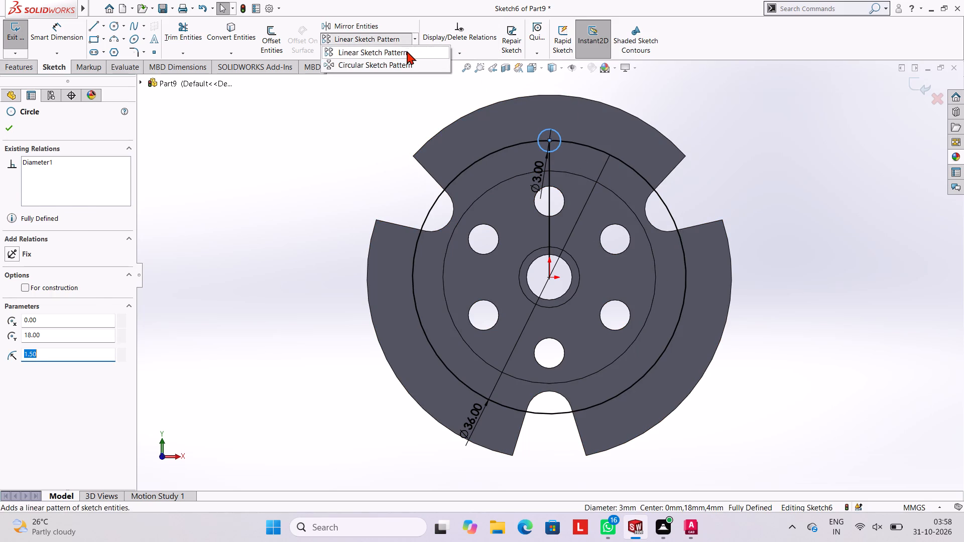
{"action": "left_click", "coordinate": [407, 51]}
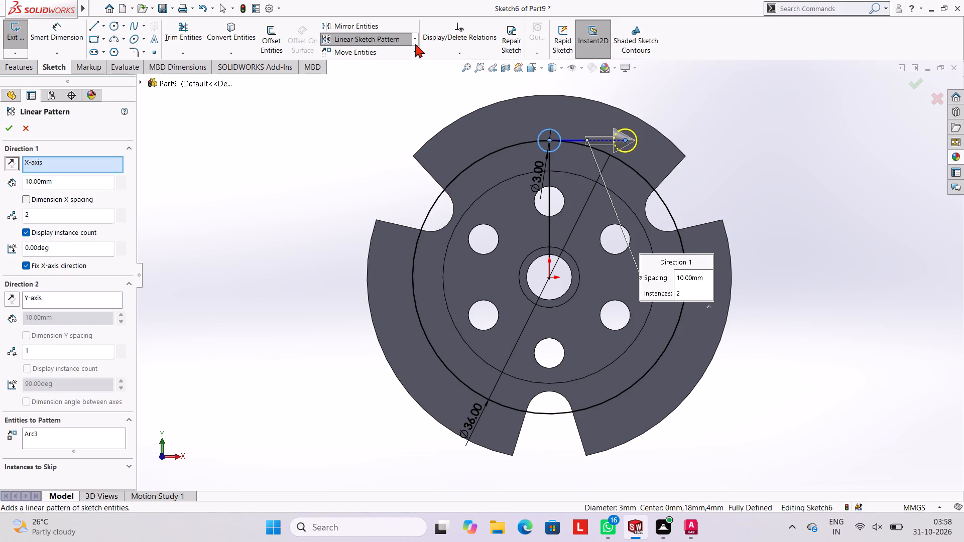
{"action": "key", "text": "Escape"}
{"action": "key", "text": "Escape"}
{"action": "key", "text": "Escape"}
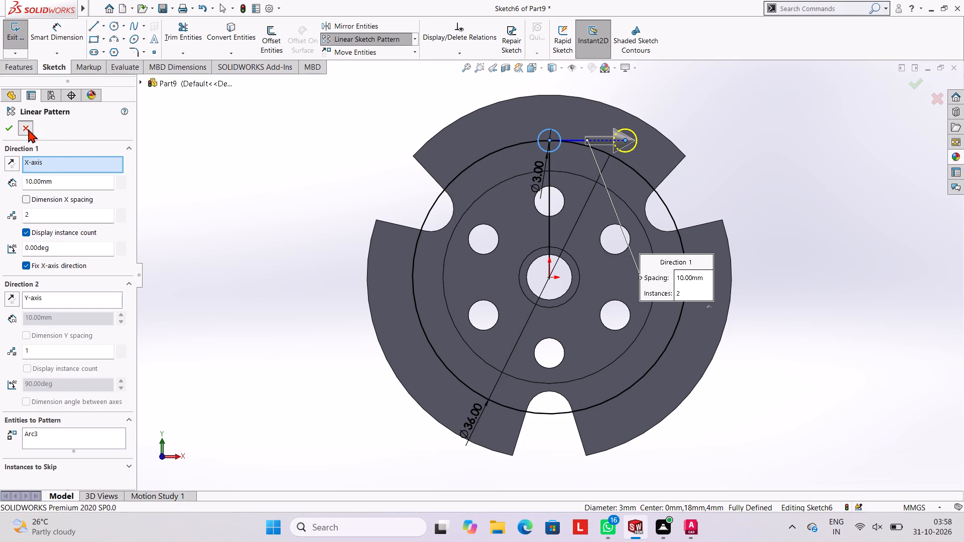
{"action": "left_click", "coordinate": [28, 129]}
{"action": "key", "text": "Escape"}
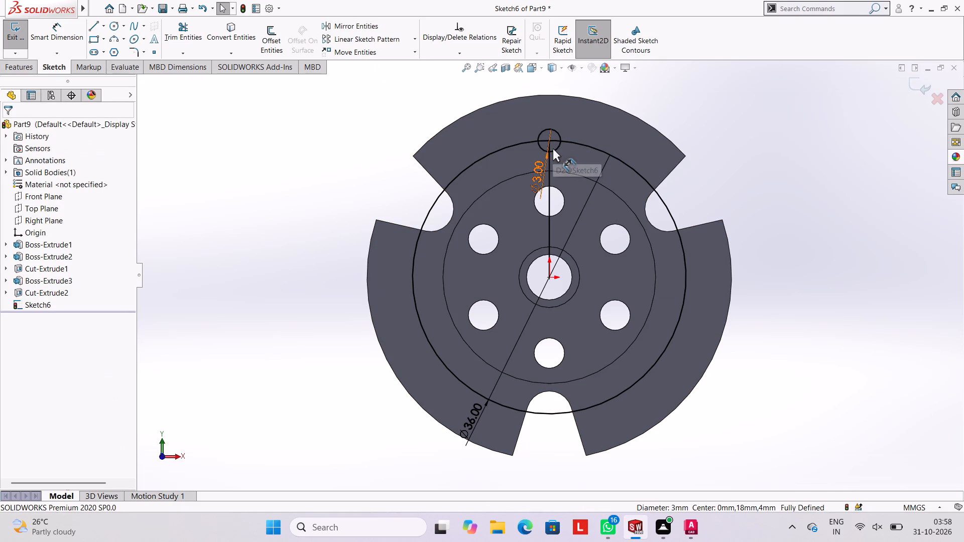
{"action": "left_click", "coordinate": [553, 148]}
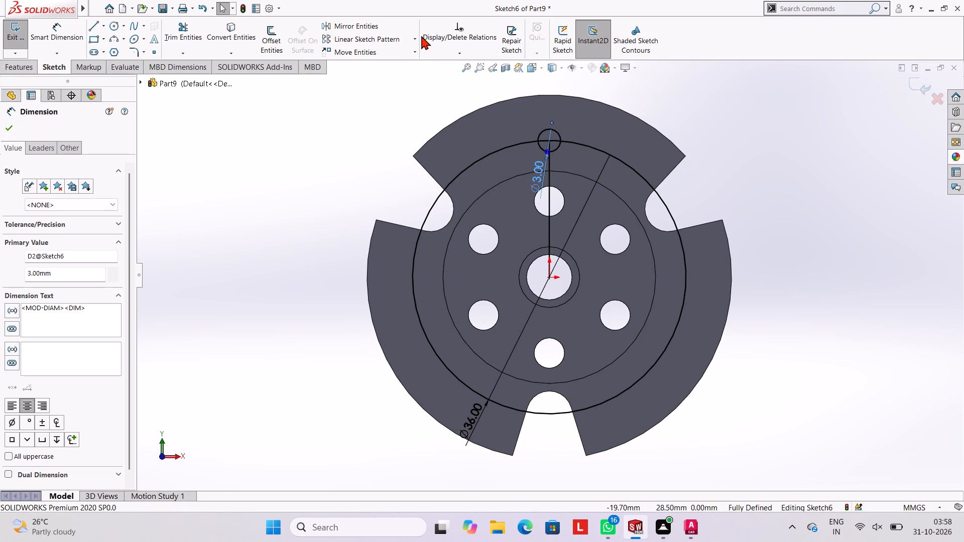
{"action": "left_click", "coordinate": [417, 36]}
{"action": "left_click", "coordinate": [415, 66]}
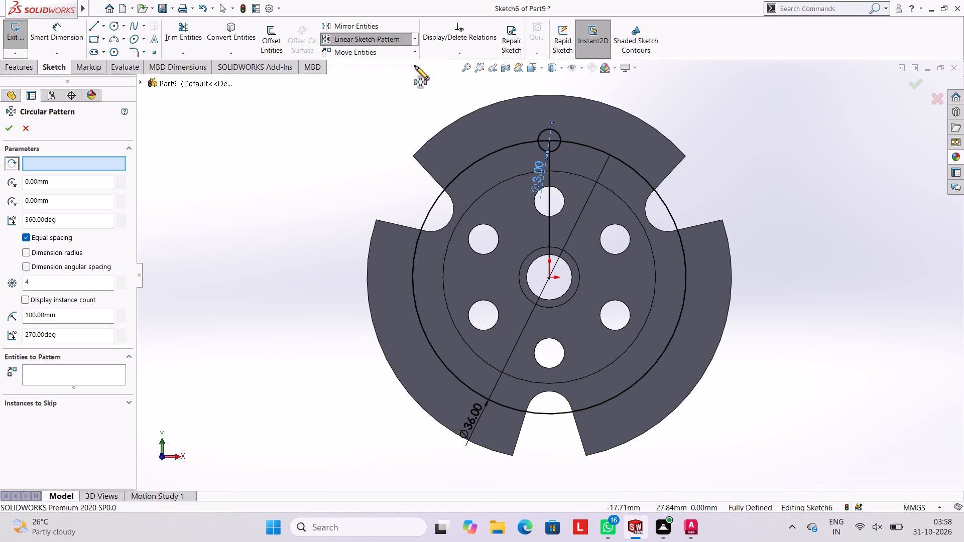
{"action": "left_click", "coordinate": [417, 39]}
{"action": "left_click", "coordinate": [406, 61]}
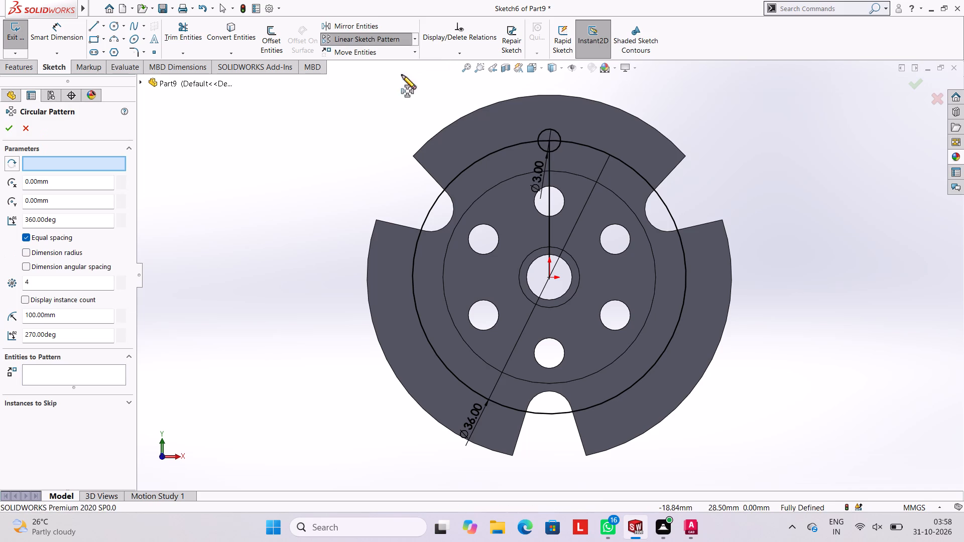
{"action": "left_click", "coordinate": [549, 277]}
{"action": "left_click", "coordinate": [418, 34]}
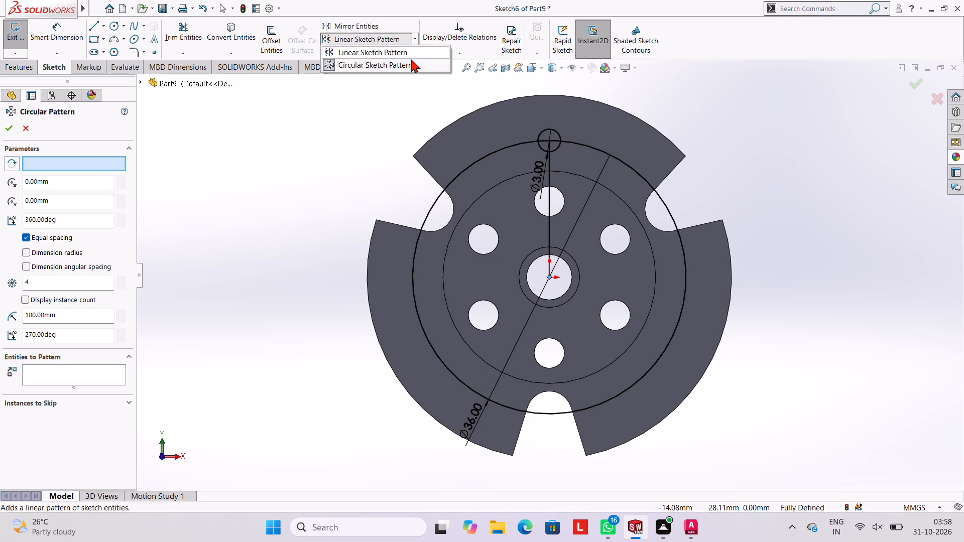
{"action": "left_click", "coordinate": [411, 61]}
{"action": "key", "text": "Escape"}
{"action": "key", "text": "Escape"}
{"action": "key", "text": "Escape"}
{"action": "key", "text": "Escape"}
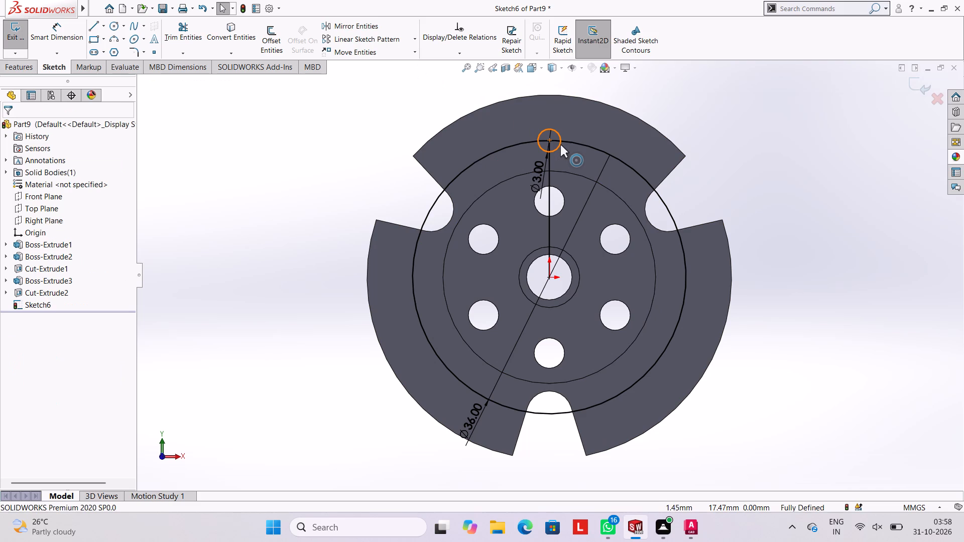
Circular-pattern the 3 mm circle about the origin with 3 equally spaced instances over 360 degrees.
{"action": "left_click", "coordinate": [560, 145]}
{"action": "left_click", "coordinate": [417, 39]}
{"action": "left_click", "coordinate": [413, 62]}
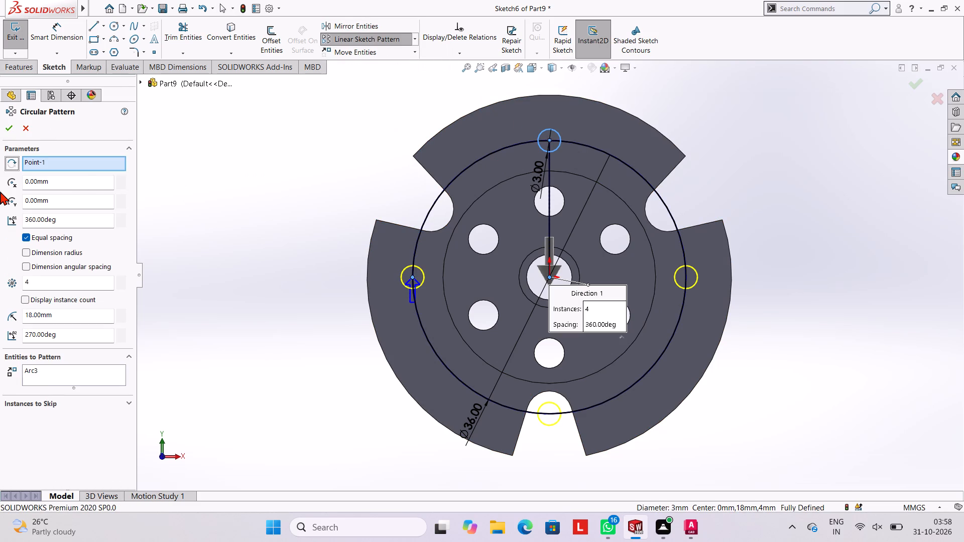
{"action": "left_click", "coordinate": [32, 287]}
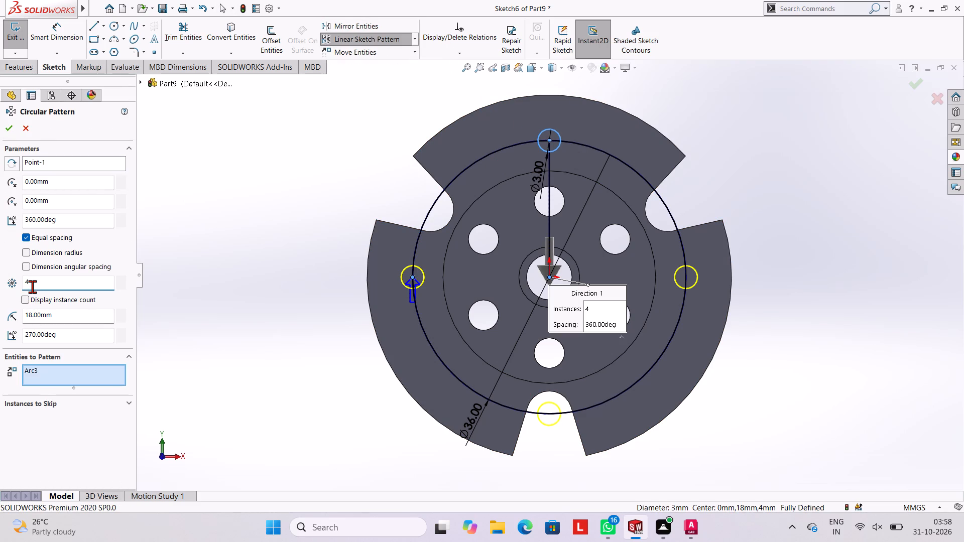
{"action": "key", "text": "BackSpace"}
{"action": "key", "text": "3"}
{"action": "key", "text": "Return"}
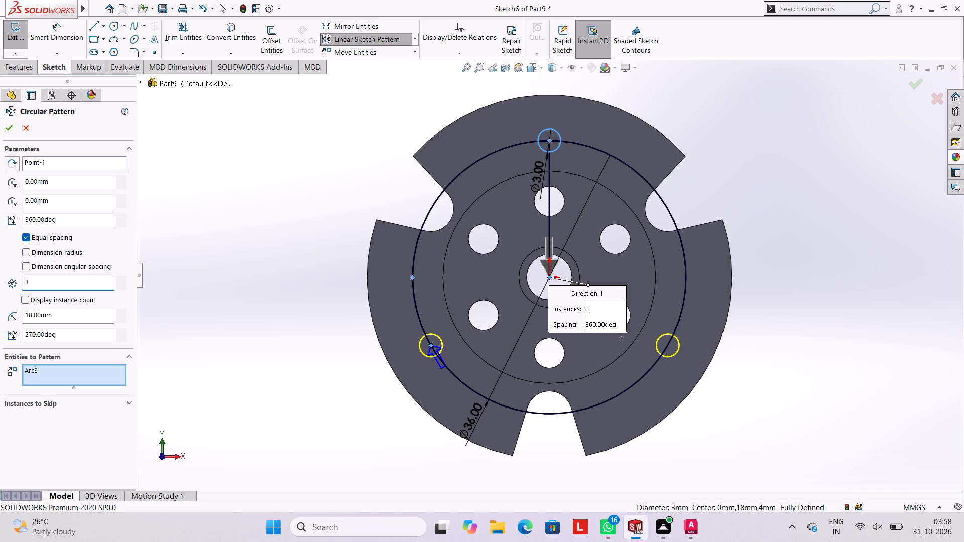
{"action": "left_click", "coordinate": [6, 130]}
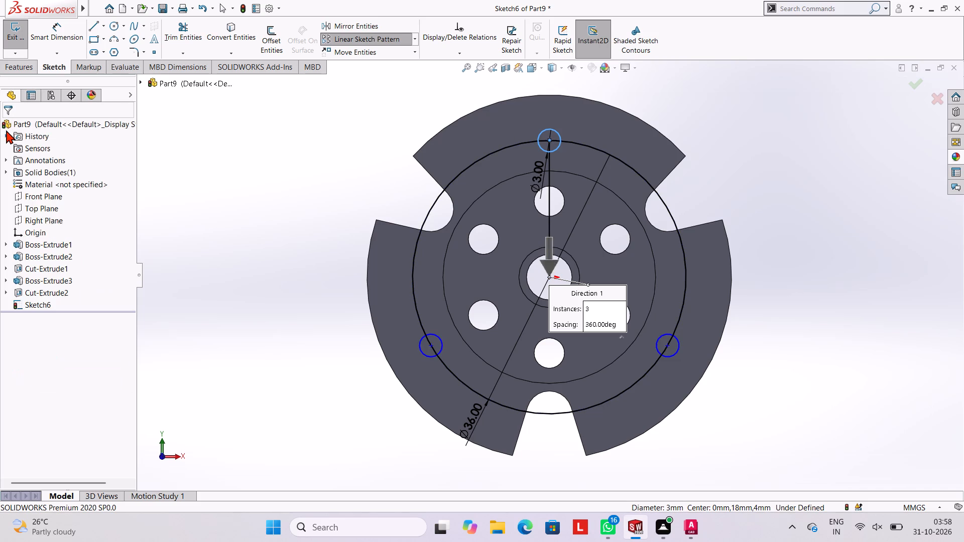
{"action": "left_click", "coordinate": [278, 198]}
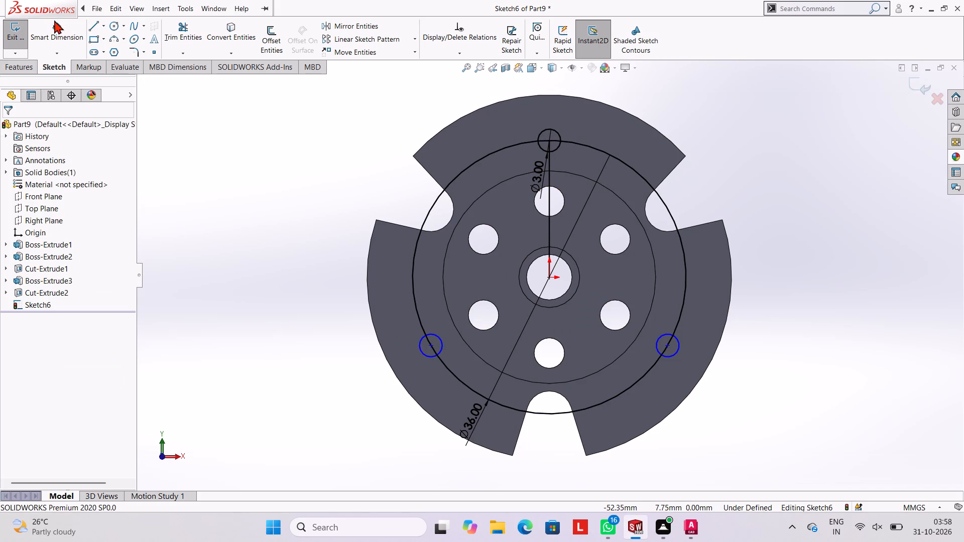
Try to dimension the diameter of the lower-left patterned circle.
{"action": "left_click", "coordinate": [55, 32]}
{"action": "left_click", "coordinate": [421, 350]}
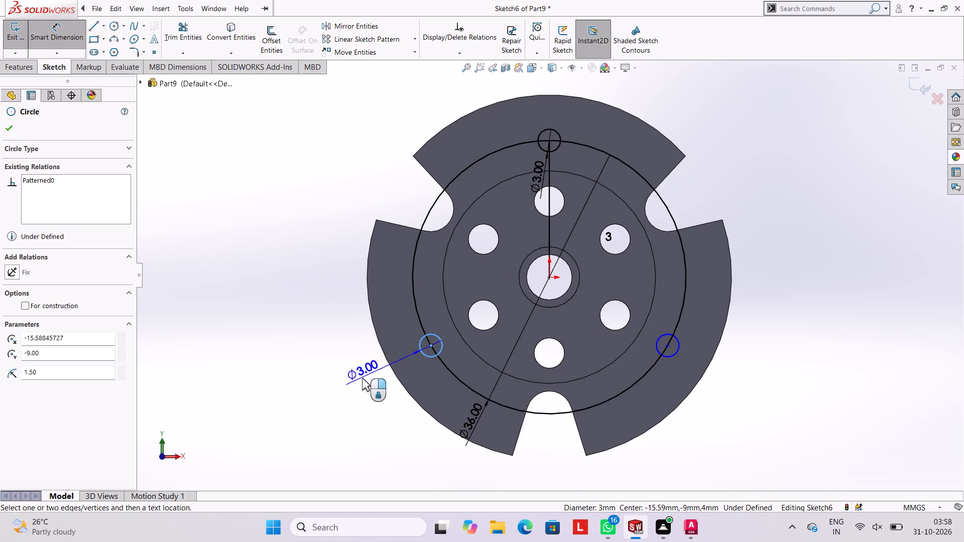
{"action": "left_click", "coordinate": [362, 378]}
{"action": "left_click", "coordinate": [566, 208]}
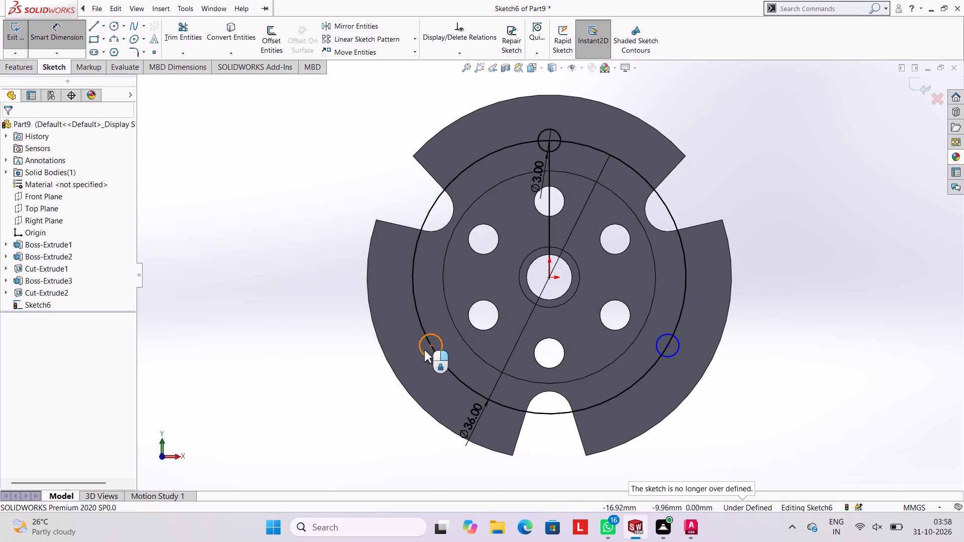
Dimension the horizontal distance between the centres of the two lower patterned circles.
{"action": "left_click", "coordinate": [431, 345]}
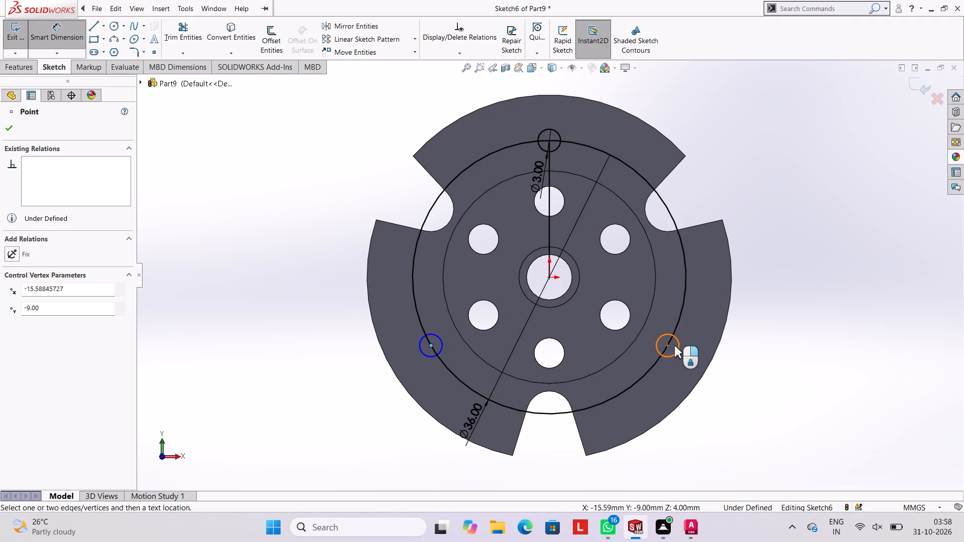
{"action": "left_click", "coordinate": [668, 345]}
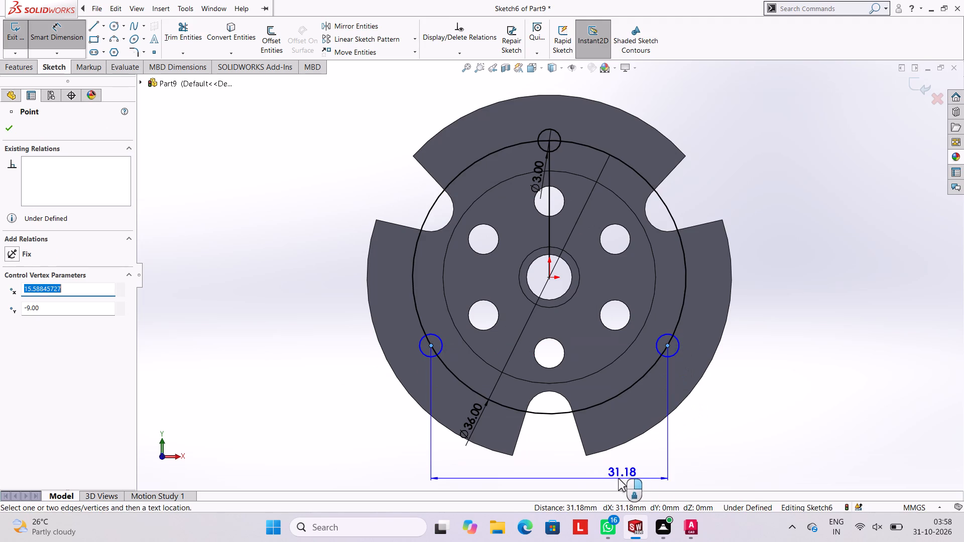
{"action": "left_click", "coordinate": [585, 473]}
{"action": "left_click", "coordinate": [541, 453]}
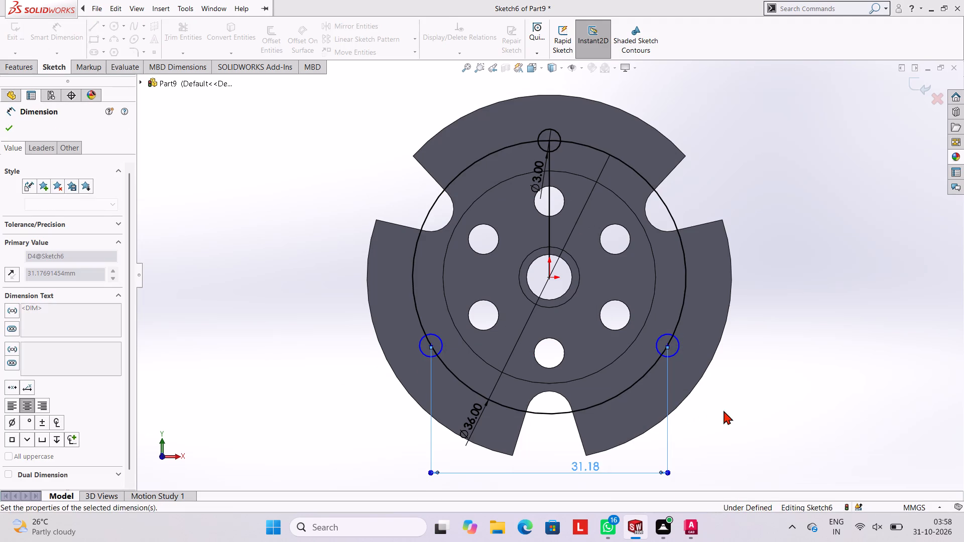
{"action": "left_click", "coordinate": [736, 408]}
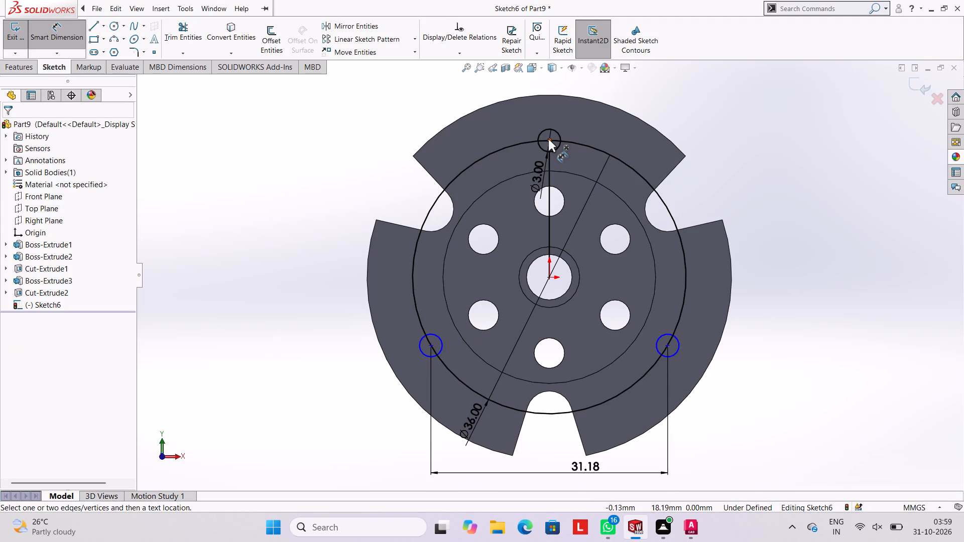
Dimension the vertical distance from the top 3 mm circle's centre to the lower-right circle's centre.
{"action": "left_click", "coordinate": [548, 139]}
{"action": "left_click", "coordinate": [667, 347]}
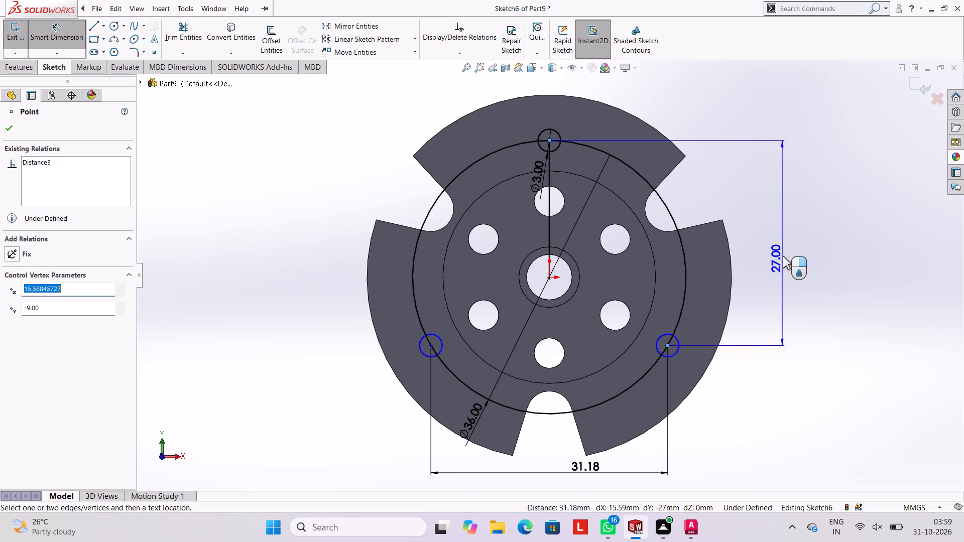
{"action": "left_click", "coordinate": [784, 250]}
{"action": "left_click", "coordinate": [739, 230]}
{"action": "left_click", "coordinate": [736, 184]}
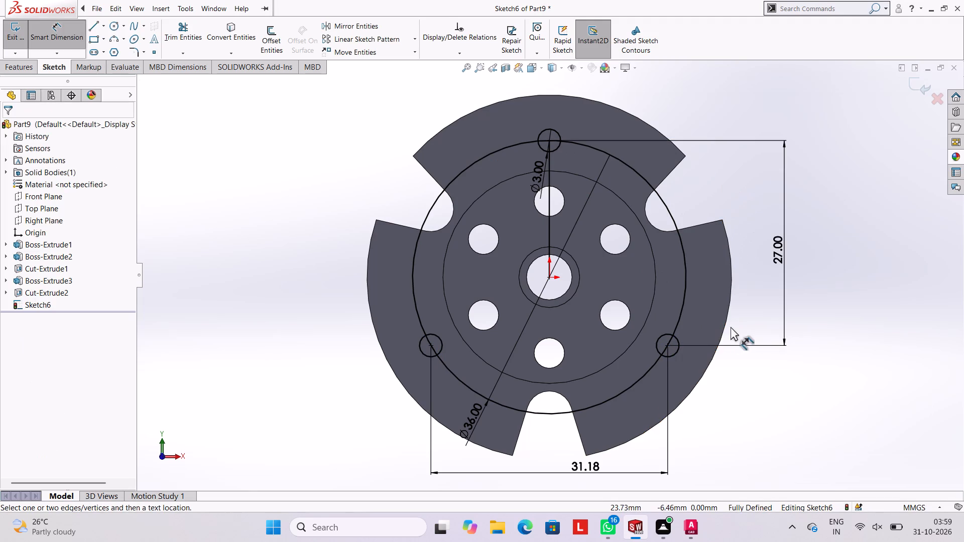
Extrude-cut all regions inside the three 3 mm circles through the disc with a blind depth of 30 mm.
{"action": "left_click", "coordinate": [15, 70]}
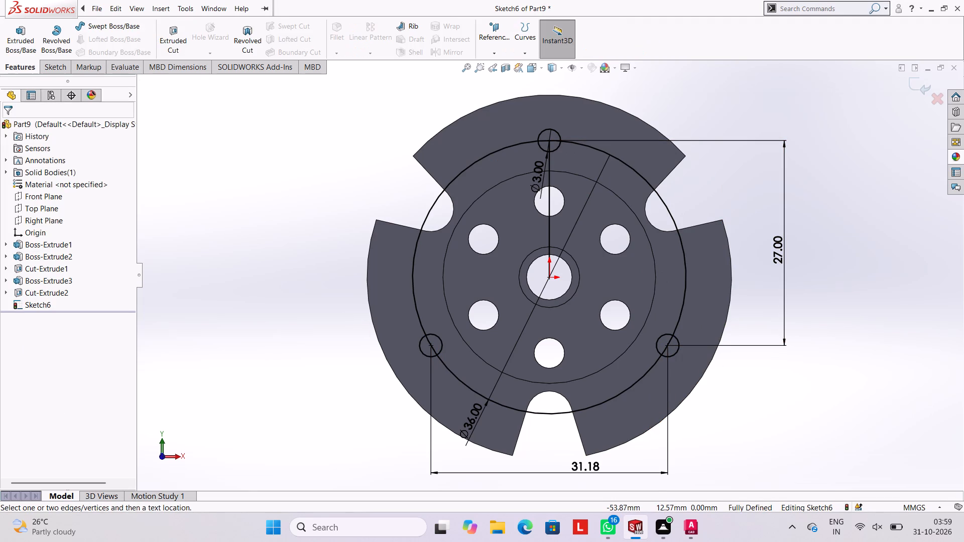
{"action": "left_click", "coordinate": [178, 32]}
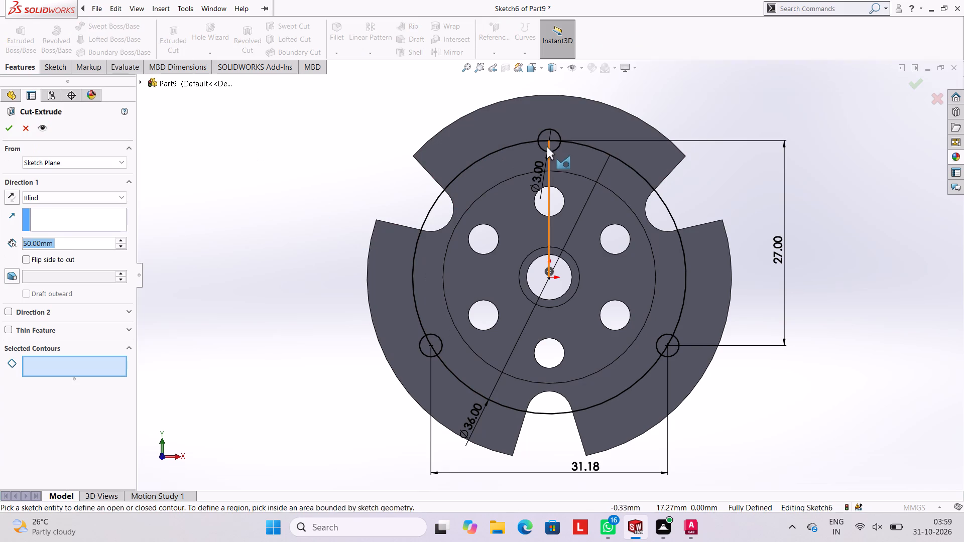
{"action": "scroll", "coordinate": [544, 142], "scroll_direction": "down", "scroll_amount": 5}
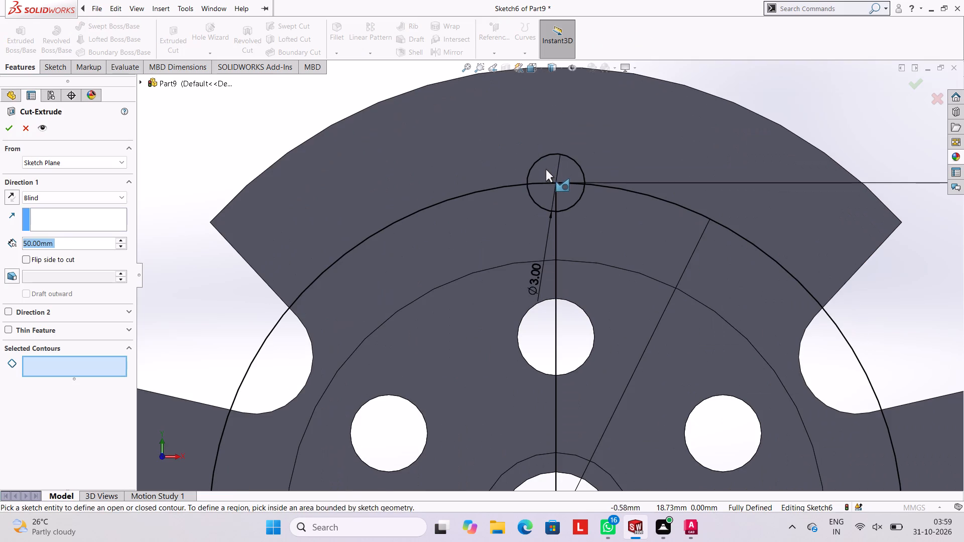
{"action": "left_click", "coordinate": [541, 194]}
{"action": "left_click", "coordinate": [561, 197]}
{"action": "left_click", "coordinate": [551, 166]}
{"action": "scroll", "coordinate": [557, 256], "scroll_direction": "up", "scroll_amount": 3}
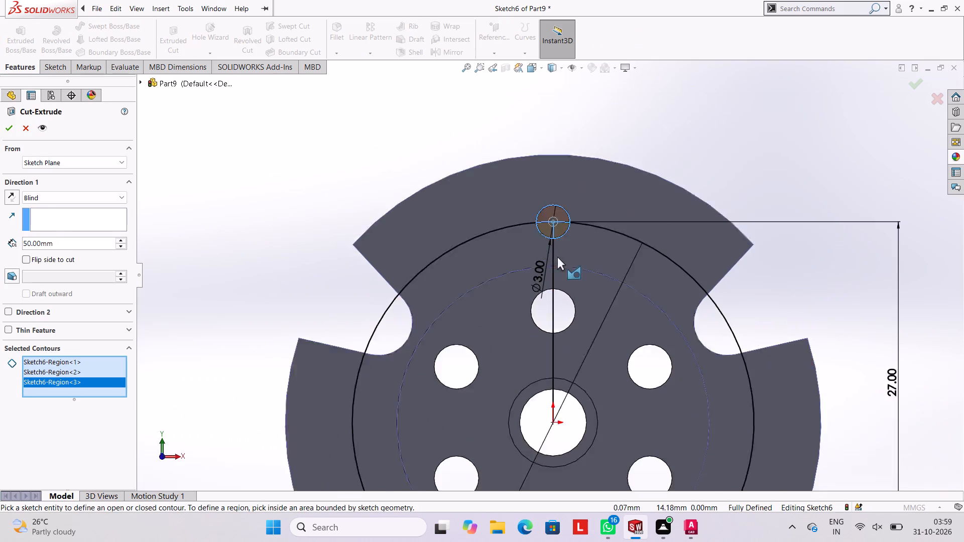
{"action": "scroll", "coordinate": [557, 256], "scroll_direction": "up", "scroll_amount": 2}
{"action": "scroll", "coordinate": [447, 427], "scroll_direction": "down", "scroll_amount": 4}
{"action": "left_click", "coordinate": [444, 421]}
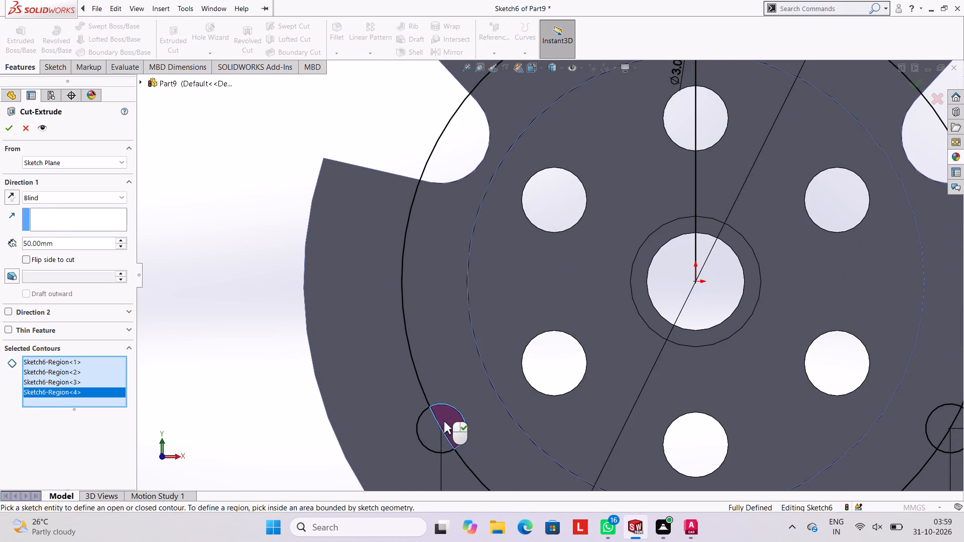
{"action": "left_click", "coordinate": [427, 434]}
{"action": "scroll", "coordinate": [862, 415], "scroll_direction": "up", "scroll_amount": 4}
{"action": "scroll", "coordinate": [888, 392], "scroll_direction": "down", "scroll_amount": 4}
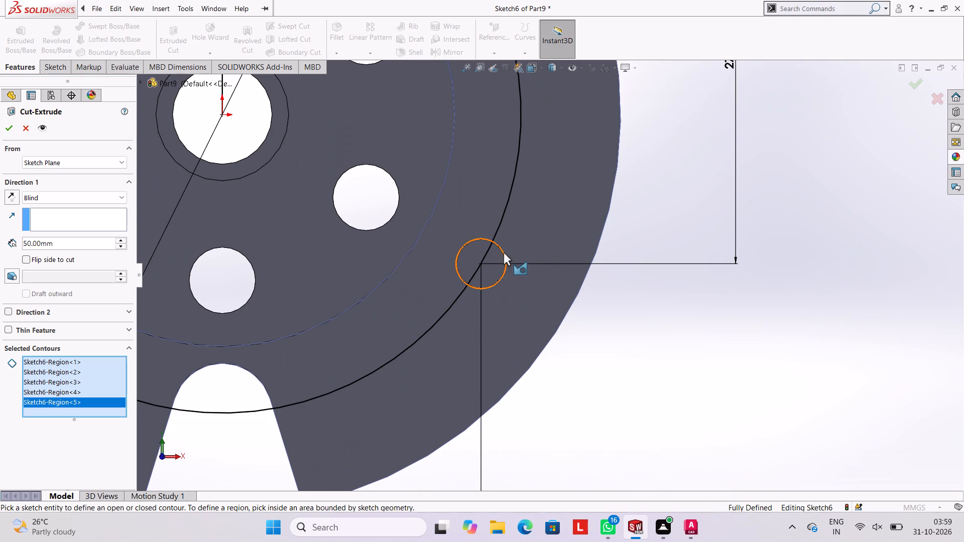
{"action": "left_click", "coordinate": [494, 262]}
{"action": "left_click", "coordinate": [476, 254]}
{"action": "scroll", "coordinate": [403, 213], "scroll_direction": "up", "scroll_amount": 7}
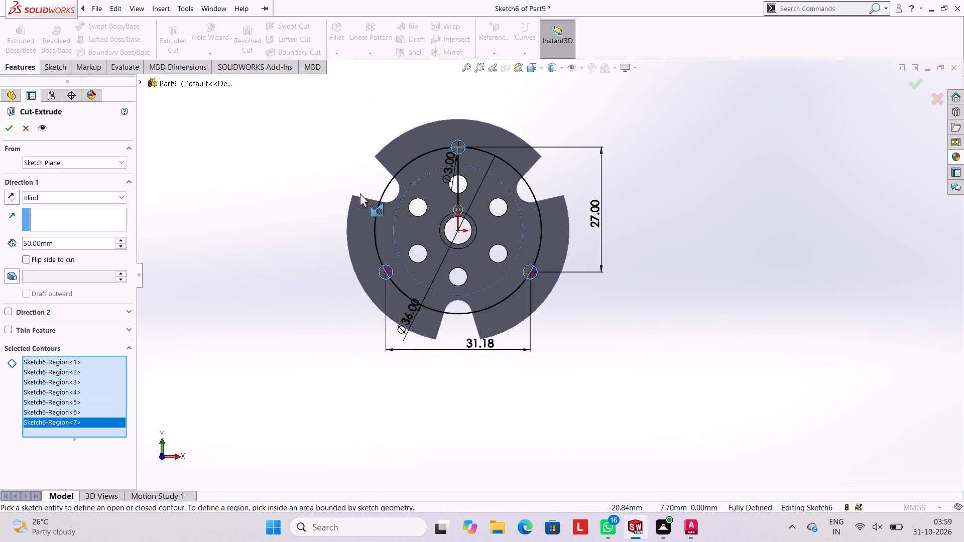
{"action": "scroll", "coordinate": [409, 189], "scroll_direction": "up", "scroll_amount": 3}
{"action": "scroll", "coordinate": [423, 179], "scroll_direction": "down", "scroll_amount": 3}
{"action": "scroll", "coordinate": [733, 327], "scroll_direction": "down", "scroll_amount": 1}
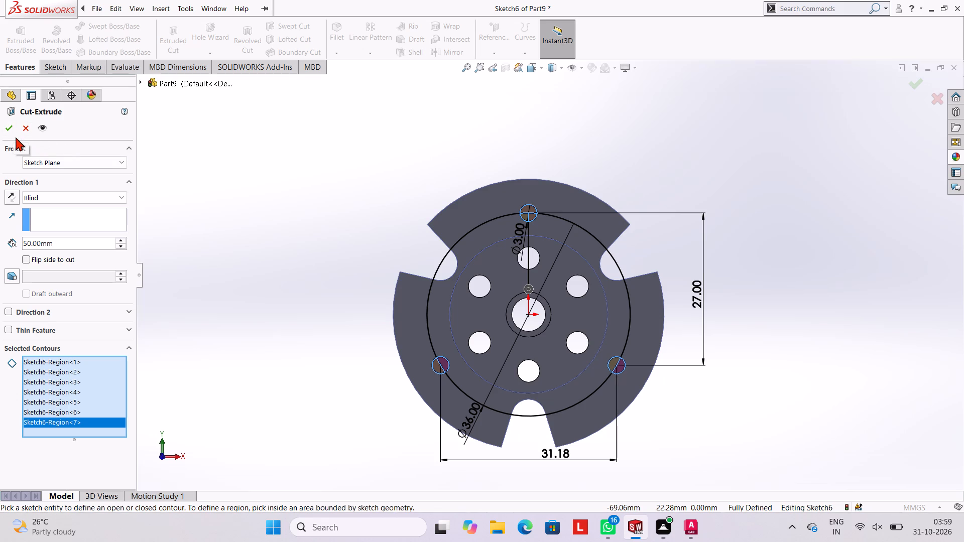
{"action": "left_click", "coordinate": [65, 244]}
{"action": "key", "text": "BackSpace"}
{"action": "key", "text": "BackSpace"}
{"action": "key", "text": "BackSpace"}
{"action": "key", "text": "BackSpace"}
{"action": "key", "text": "BackSpace"}
{"action": "key", "text": "BackSpace"}
{"action": "key", "text": "BackSpace"}
{"action": "key", "text": "BackSpace"}
{"action": "key", "text": "BackSpace"}
{"action": "key", "text": "BackSpace"}
{"action": "key", "text": "BackSpace"}
{"action": "key", "text": "BackSpace"}
{"action": "key", "text": "BackSpace"}
{"action": "key", "text": "BackSpace"}
{"action": "key", "text": "BackSpace"}
{"action": "key", "text": "BackSpace"}
{"action": "key", "text": "BackSpace"}
{"action": "key", "text": "BackSpace"}
{"action": "key", "text": "BackSpace"}
{"action": "key", "text": "BackSpace"}
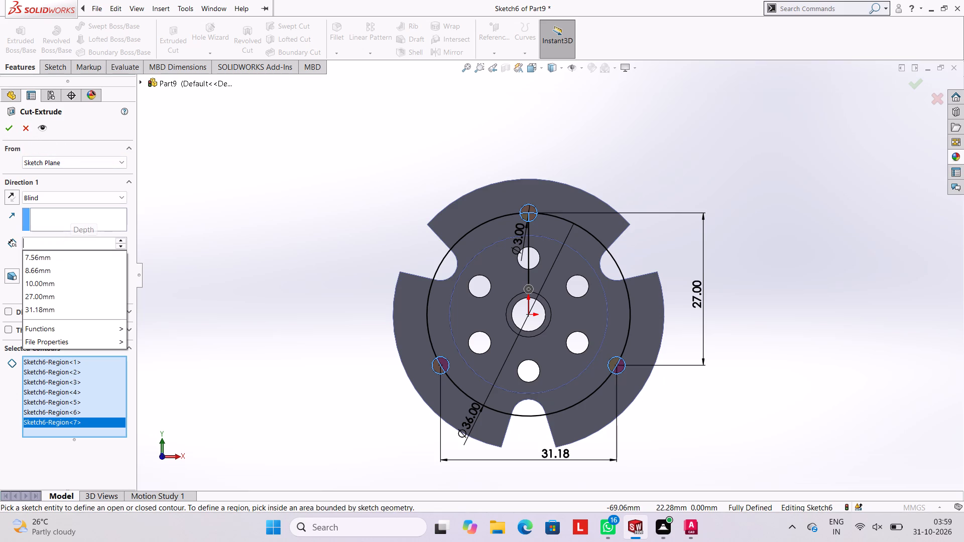
{"action": "type", "text": "30"}
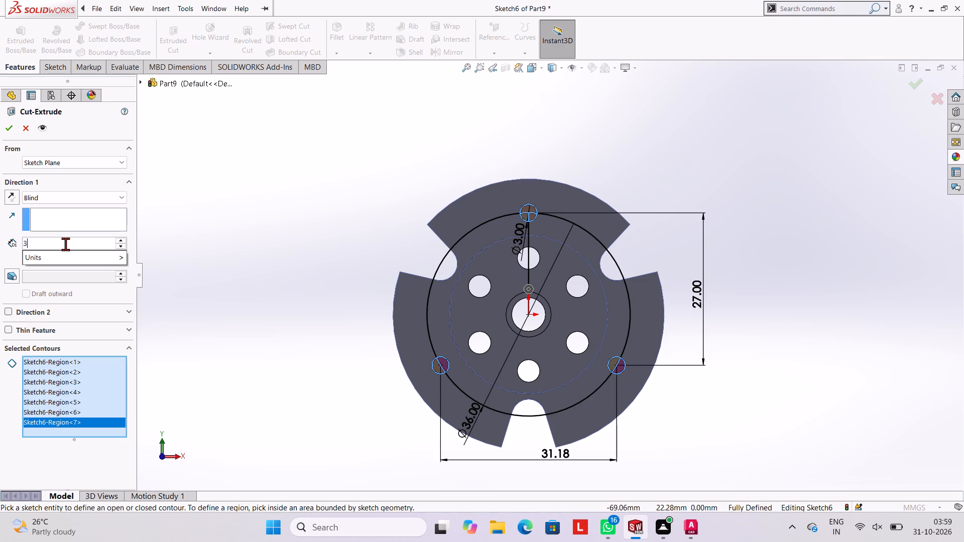
{"action": "key", "text": "Return"}
{"action": "left_click", "coordinate": [9, 124]}
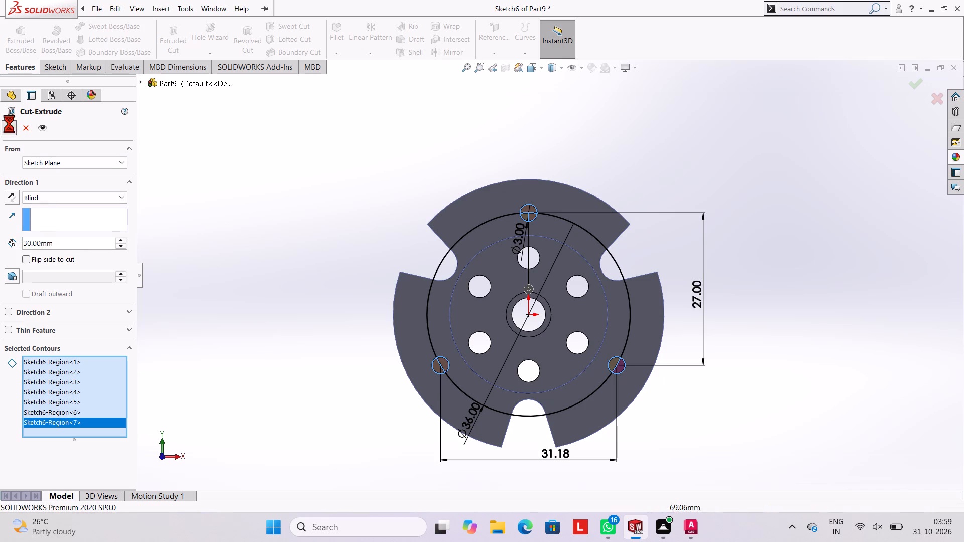
{"action": "left_click", "coordinate": [307, 193]}
Examine the notched disc, its bosses and the three new holes from several angles.
{"action": "middle_click_drag", "start_coordinate": [516, 295], "coordinate": [579, 255]}
{"action": "scroll", "coordinate": [563, 349], "scroll_direction": "up", "scroll_amount": 2}
{"action": "middle_click_drag", "start_coordinate": [653, 316], "coordinate": [586, 269]}
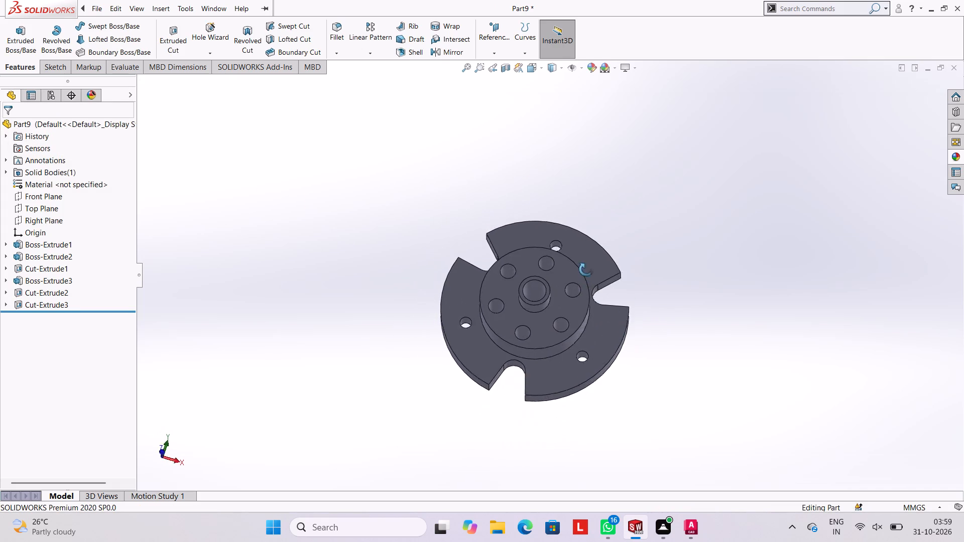
{"action": "middle_click_drag", "start_coordinate": [586, 269], "coordinate": [603, 237]}
{"action": "scroll", "coordinate": [614, 296], "scroll_direction": "up", "scroll_amount": 2}
{"action": "middle_click_drag", "start_coordinate": [609, 296], "coordinate": [589, 392]}
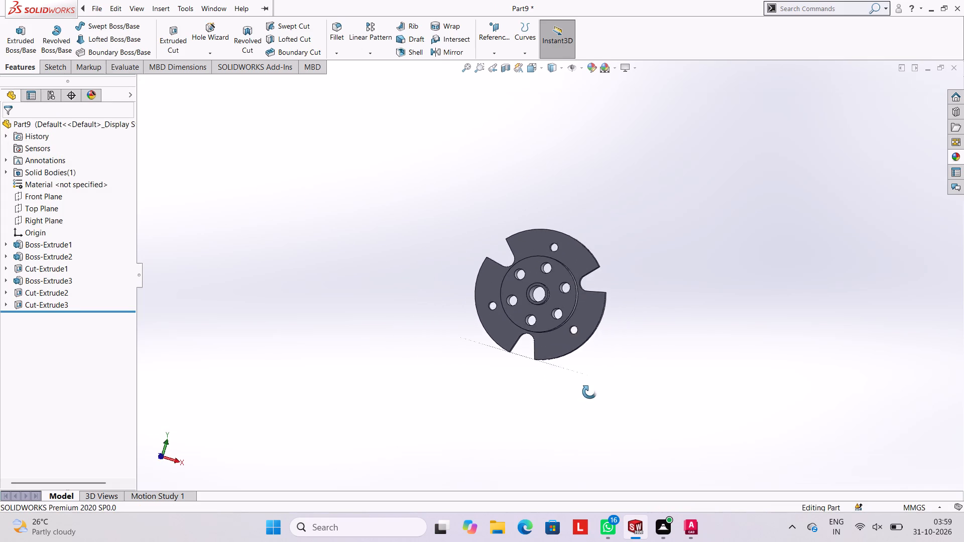
{"action": "middle_click_drag", "start_coordinate": [589, 392], "coordinate": [573, 287]}
{"action": "scroll", "coordinate": [552, 287], "scroll_direction": "down", "scroll_amount": 4}
{"action": "middle_click_drag", "start_coordinate": [582, 292], "coordinate": [588, 285]}
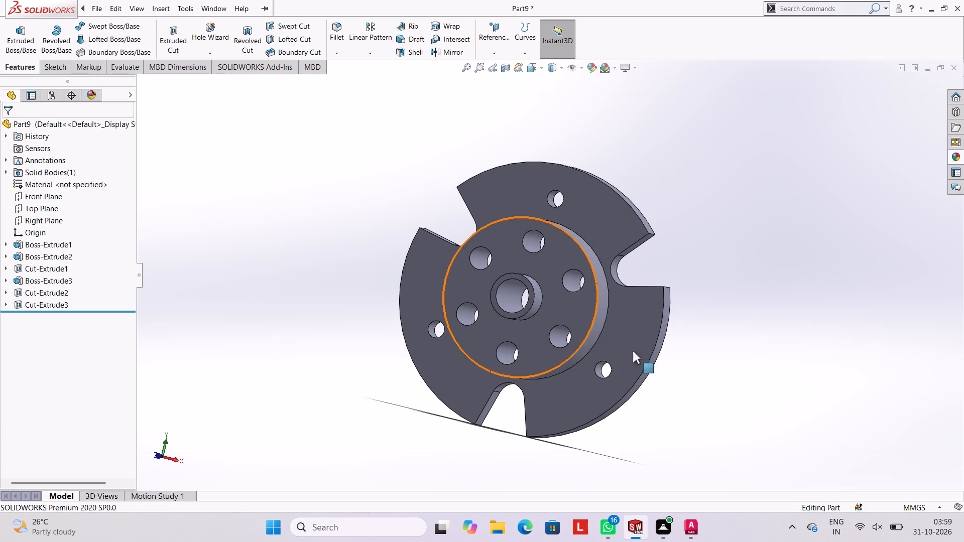
Apply the Blue LED appearance to the entire body of the part.
{"action": "scroll", "coordinate": [572, 305], "scroll_direction": "up", "scroll_amount": 2}
{"action": "middle_click_drag", "start_coordinate": [576, 307], "coordinate": [559, 281]}
{"action": "scroll", "coordinate": [534, 286], "scroll_direction": "down", "scroll_amount": 2}
{"action": "left_click", "coordinate": [957, 152]}
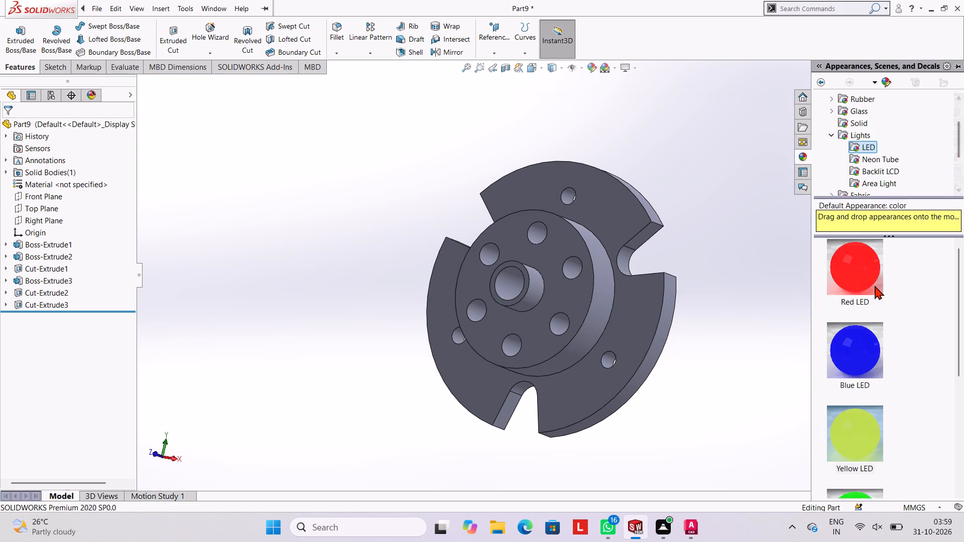
{"action": "scroll", "coordinate": [890, 286], "scroll_direction": "down", "scroll_amount": 2}
{"action": "scroll", "coordinate": [859, 318], "scroll_direction": "up", "scroll_amount": 2}
{"action": "left_click_drag", "start_coordinate": [859, 340], "coordinate": [576, 297]}
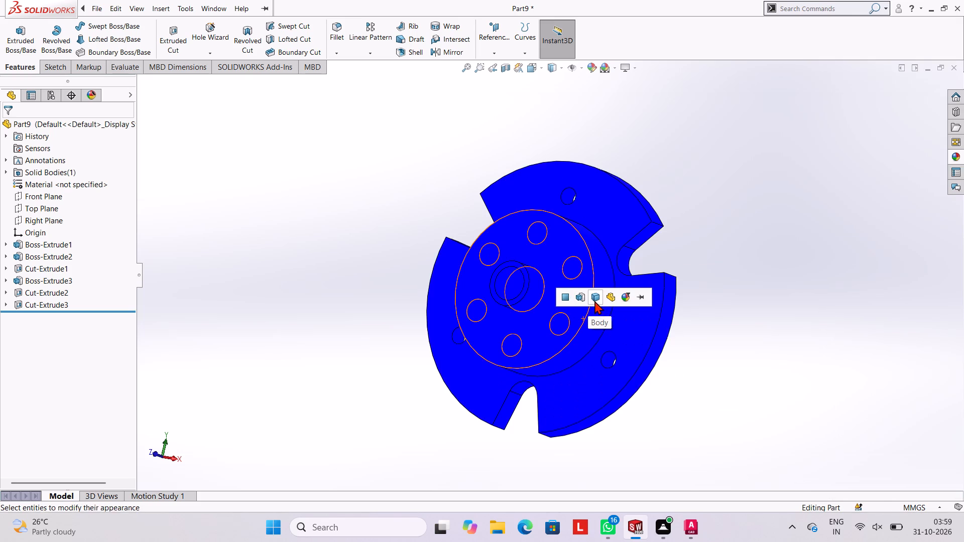
{"action": "left_click", "coordinate": [594, 301]}
Apply the Red LED appearance to the Cut-Extrude1 feature, the six holes in the 28 mm boss.
{"action": "scroll", "coordinate": [589, 293], "scroll_direction": "down", "scroll_amount": 2}
{"action": "left_click", "coordinate": [958, 152]}
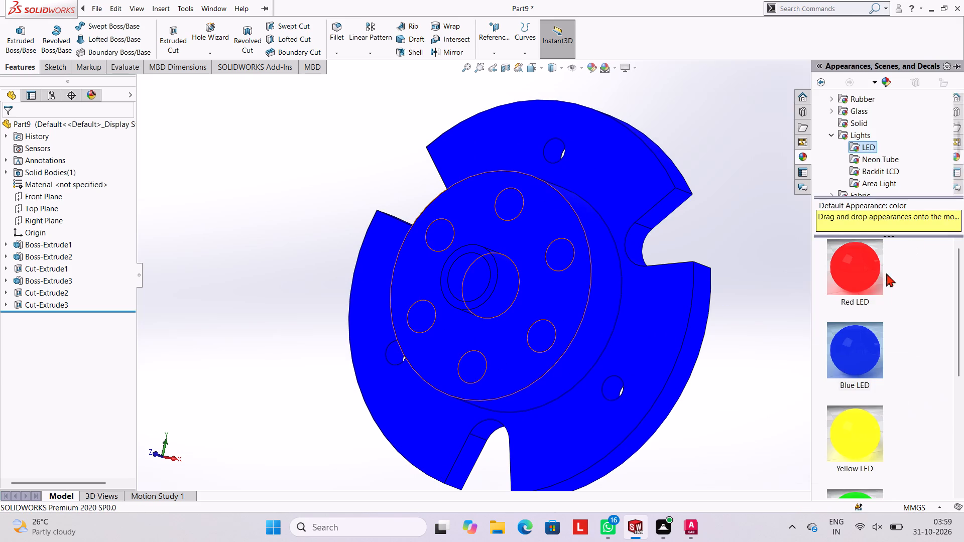
{"action": "left_click_drag", "start_coordinate": [865, 269], "coordinate": [544, 329]}
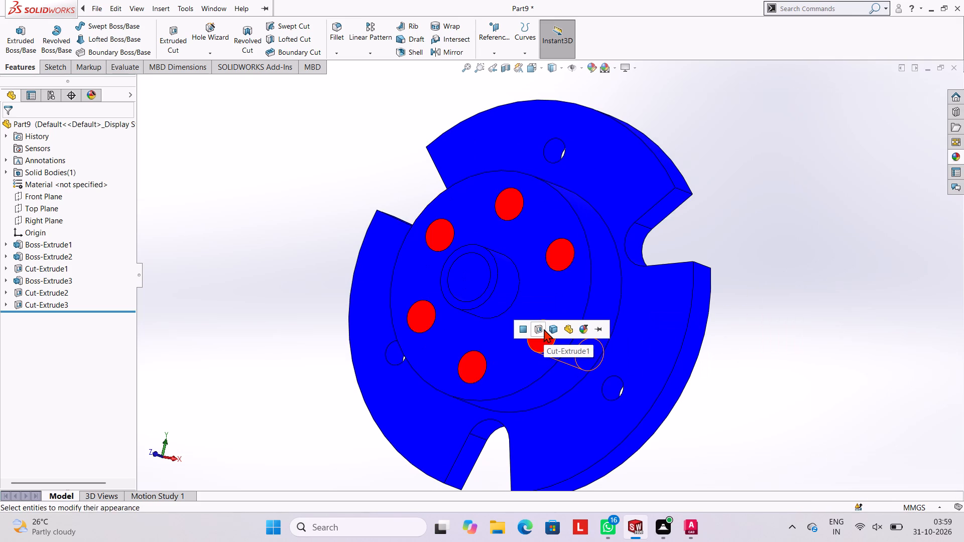
{"action": "left_click", "coordinate": [535, 328]}
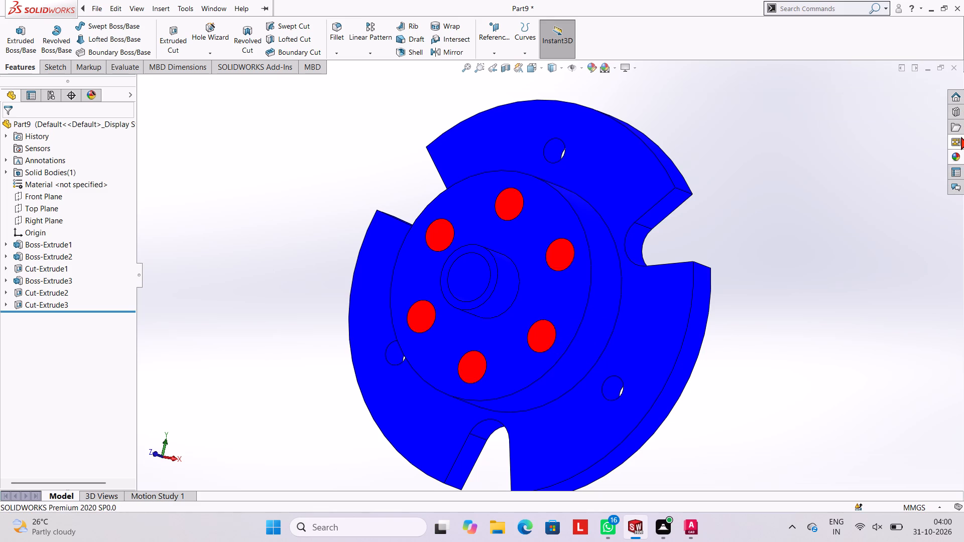
Apply the Amber LED appearance to the cut feature of the three 3 mm holes in the disc.
{"action": "left_click", "coordinate": [959, 154]}
{"action": "scroll", "coordinate": [847, 298], "scroll_direction": "down", "scroll_amount": 2}
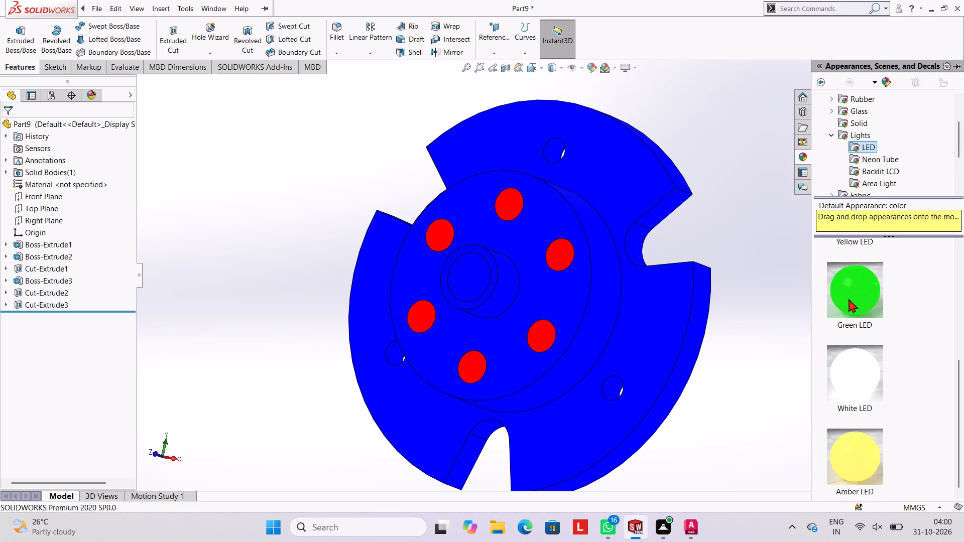
{"action": "left_click_drag", "start_coordinate": [855, 450], "coordinate": [604, 373]}
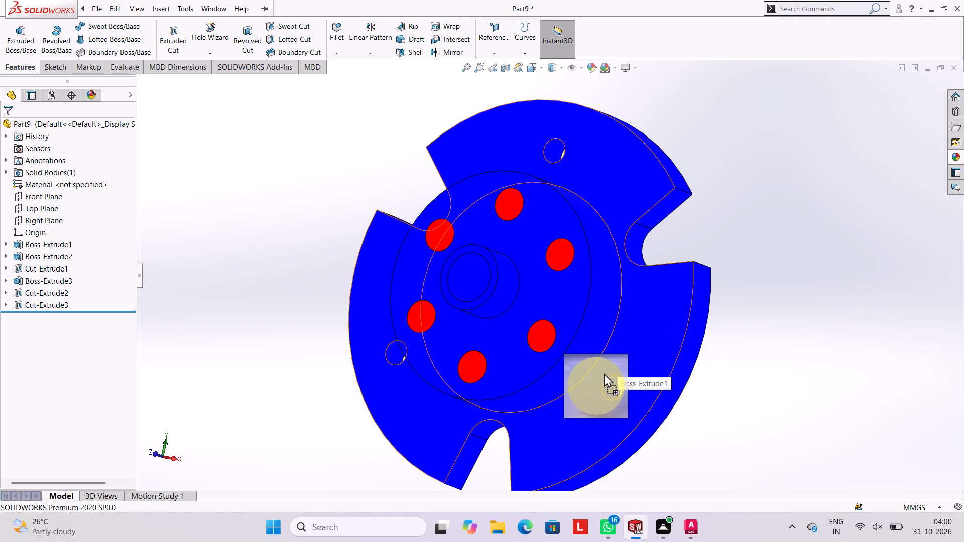
{"action": "left_click_drag", "start_coordinate": [604, 373], "coordinate": [615, 387]}
{"action": "left_click", "coordinate": [615, 387]}
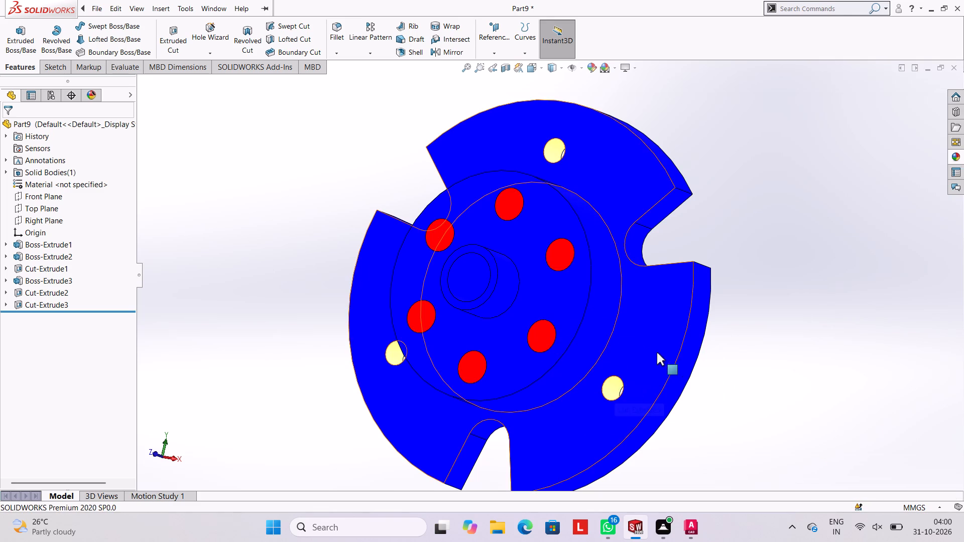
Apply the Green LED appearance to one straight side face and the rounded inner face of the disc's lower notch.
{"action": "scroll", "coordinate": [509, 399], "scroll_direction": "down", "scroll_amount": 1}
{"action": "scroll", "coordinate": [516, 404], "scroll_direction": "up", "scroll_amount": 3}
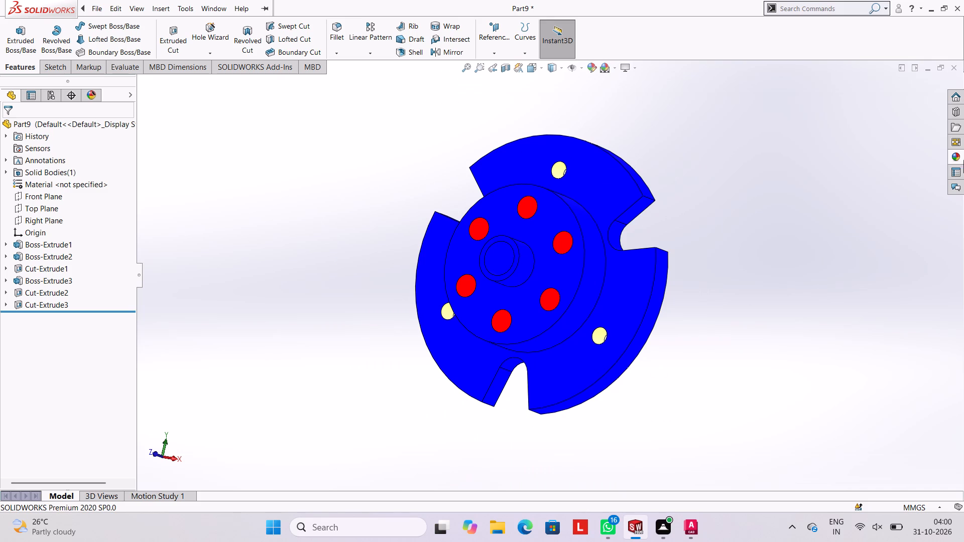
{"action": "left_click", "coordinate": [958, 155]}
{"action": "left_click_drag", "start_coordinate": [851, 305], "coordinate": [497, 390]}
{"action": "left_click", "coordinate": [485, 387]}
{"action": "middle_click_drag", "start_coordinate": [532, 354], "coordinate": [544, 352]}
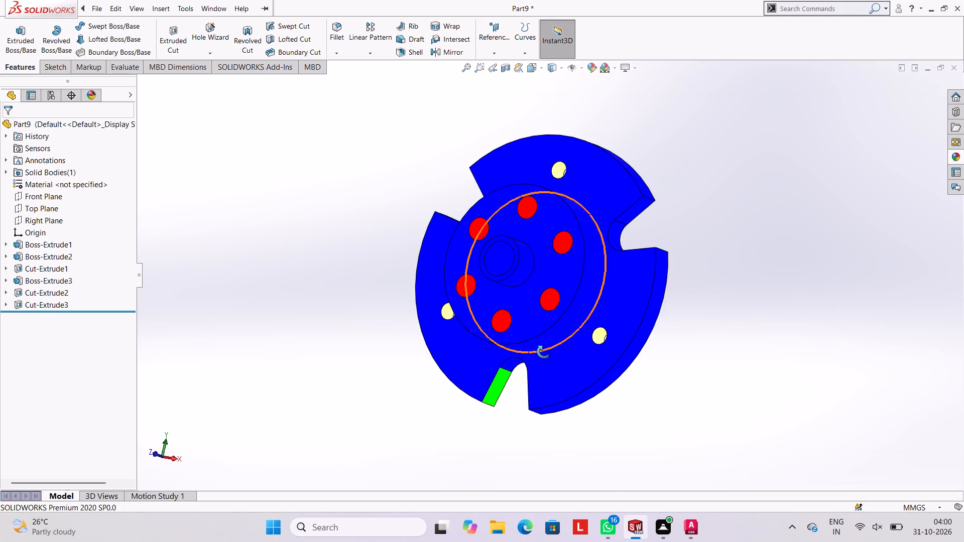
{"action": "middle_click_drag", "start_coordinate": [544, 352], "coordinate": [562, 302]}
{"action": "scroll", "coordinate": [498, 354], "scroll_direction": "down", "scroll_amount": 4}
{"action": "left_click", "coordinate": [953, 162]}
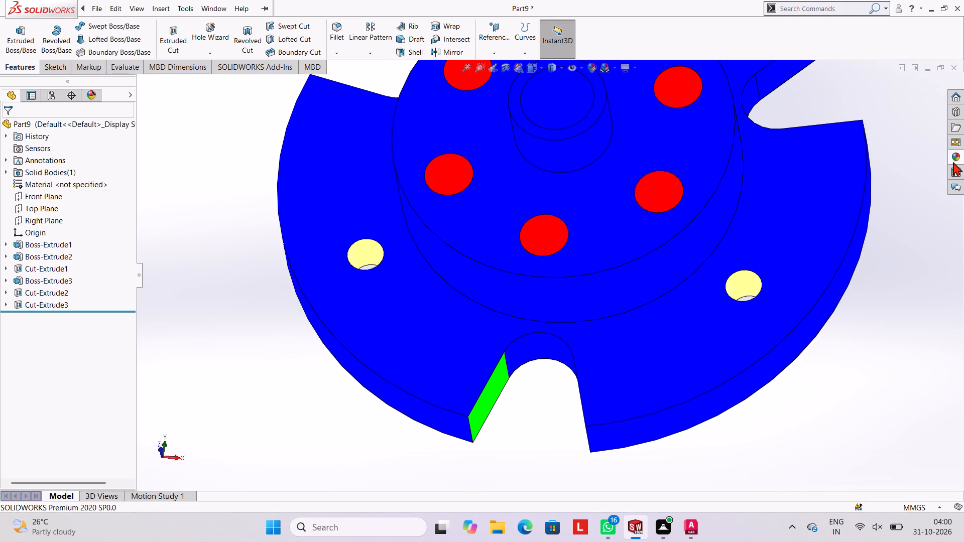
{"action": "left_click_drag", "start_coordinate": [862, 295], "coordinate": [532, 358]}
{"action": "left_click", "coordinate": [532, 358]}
Apply the Green LED appearance to the whole Boss-Extrude1 feature, the notched disc.
{"action": "middle_click_drag", "start_coordinate": [574, 358], "coordinate": [618, 346]}
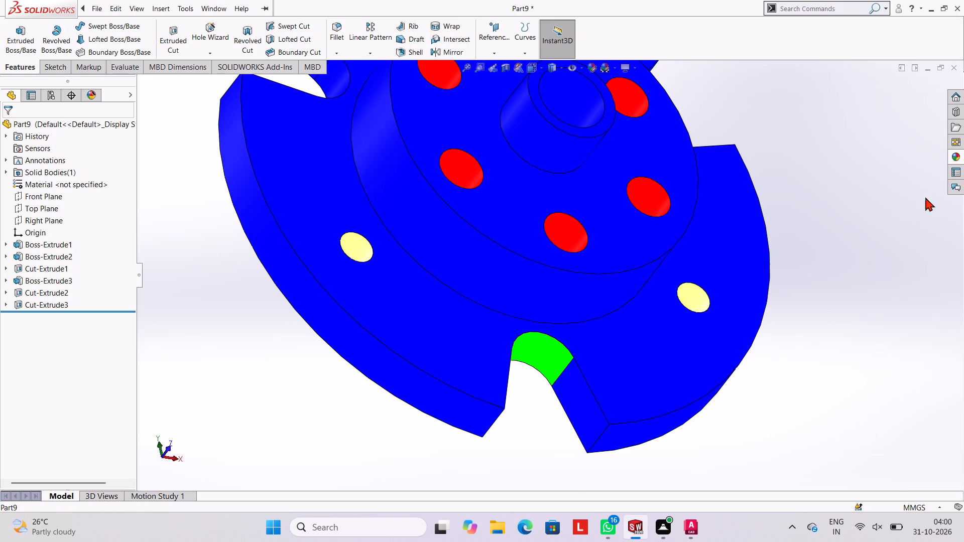
{"action": "left_click", "coordinate": [963, 161]}
{"action": "left_click_drag", "start_coordinate": [865, 285], "coordinate": [593, 393]}
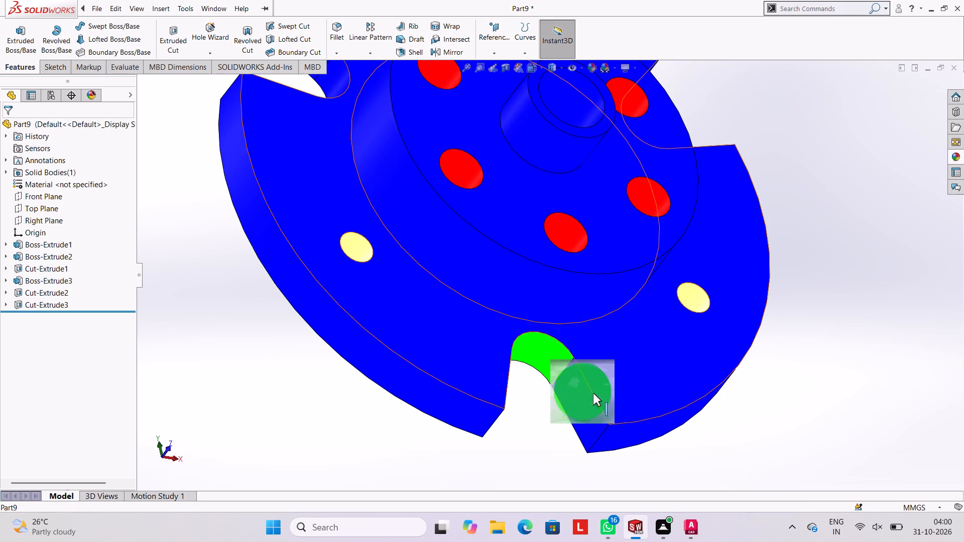
{"action": "left_click_drag", "start_coordinate": [593, 393], "coordinate": [583, 407]}
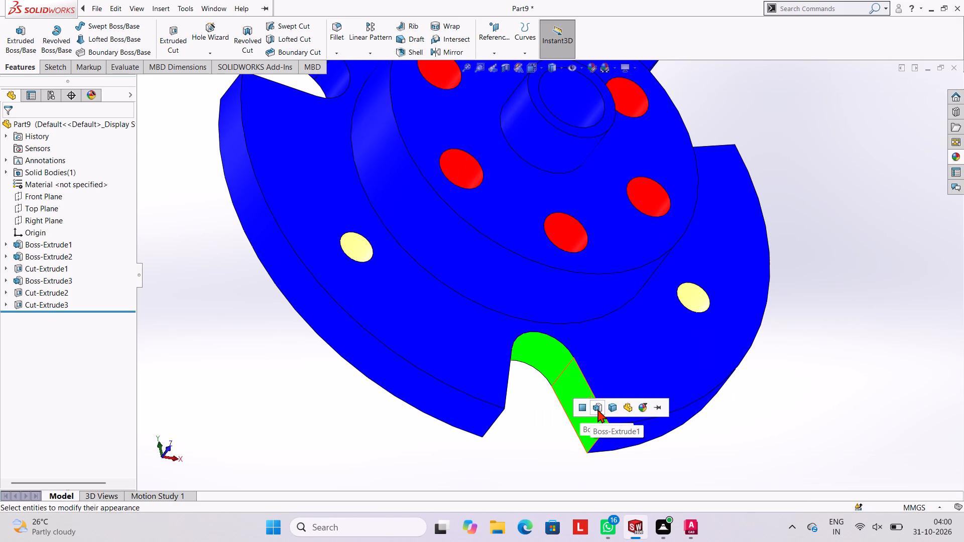
{"action": "left_click", "coordinate": [600, 412]}
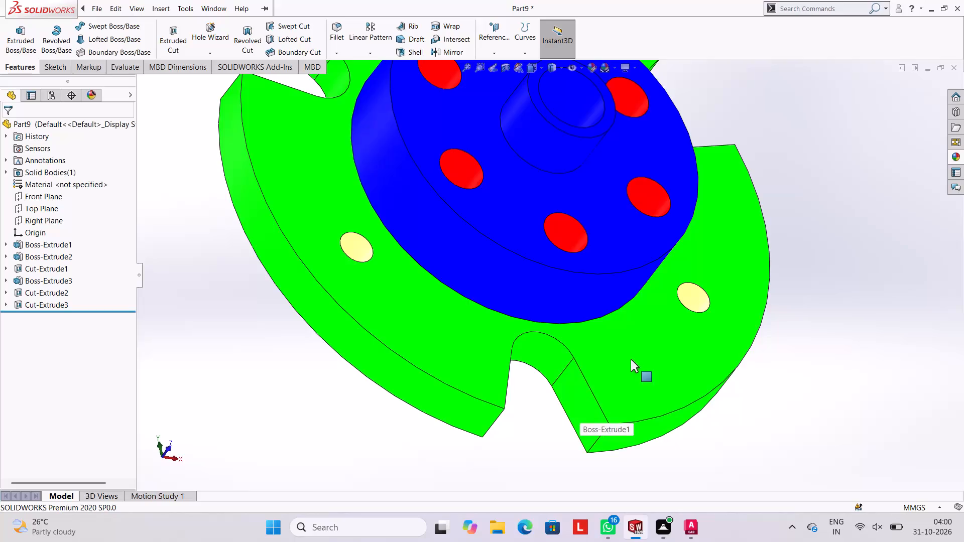
Save the part in the Documents folder as a SOLIDWORKS part named "slotted flange hub".
{"action": "scroll", "coordinate": [632, 285], "scroll_direction": "up", "scroll_amount": 5}
{"action": "scroll", "coordinate": [626, 269], "scroll_direction": "down", "scroll_amount": 2}
{"action": "middle_click_drag", "start_coordinate": [632, 235], "coordinate": [580, 234]}
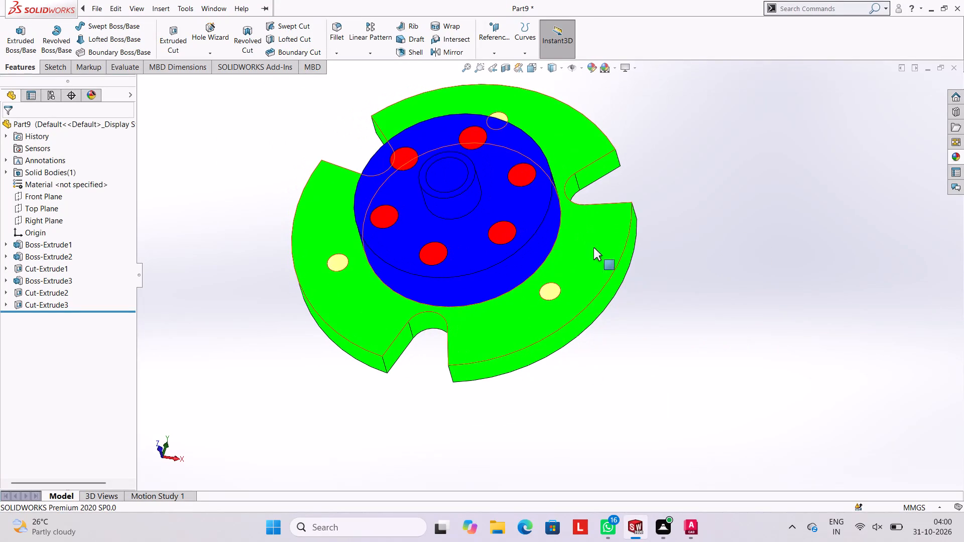
{"action": "scroll", "coordinate": [514, 163], "scroll_direction": "up", "scroll_amount": 3}
{"action": "scroll", "coordinate": [514, 169], "scroll_direction": "down", "scroll_amount": 2}
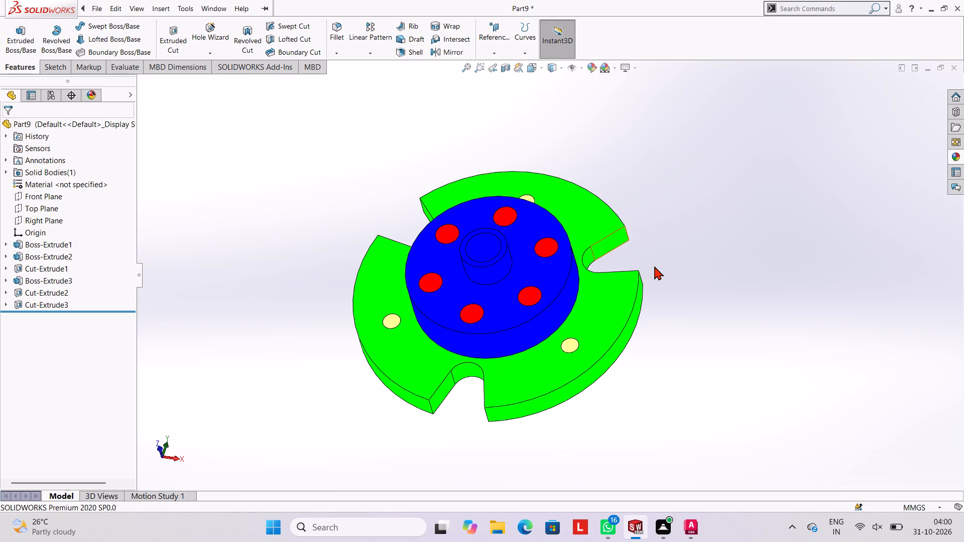
{"action": "key", "text": "ctrl+s"}
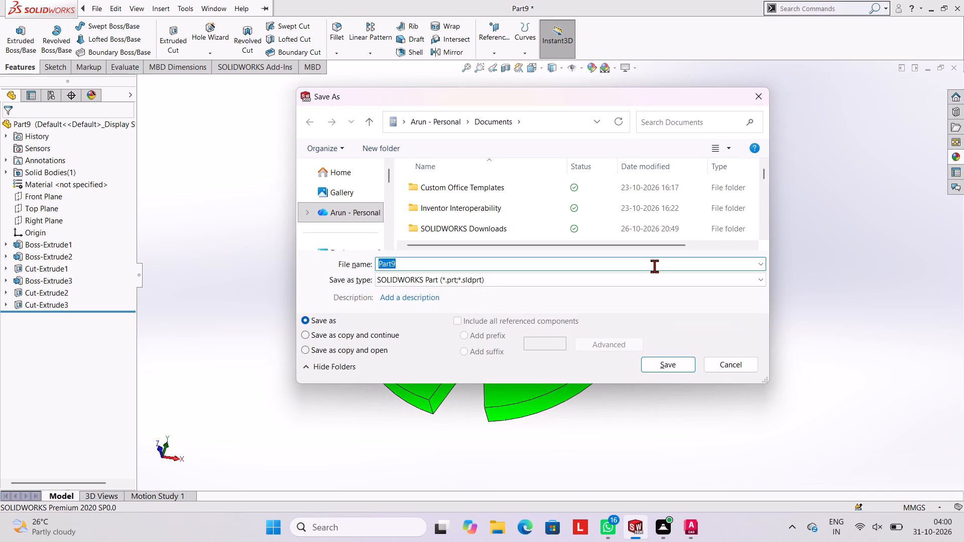
{"action": "type", "text": "slotted"}
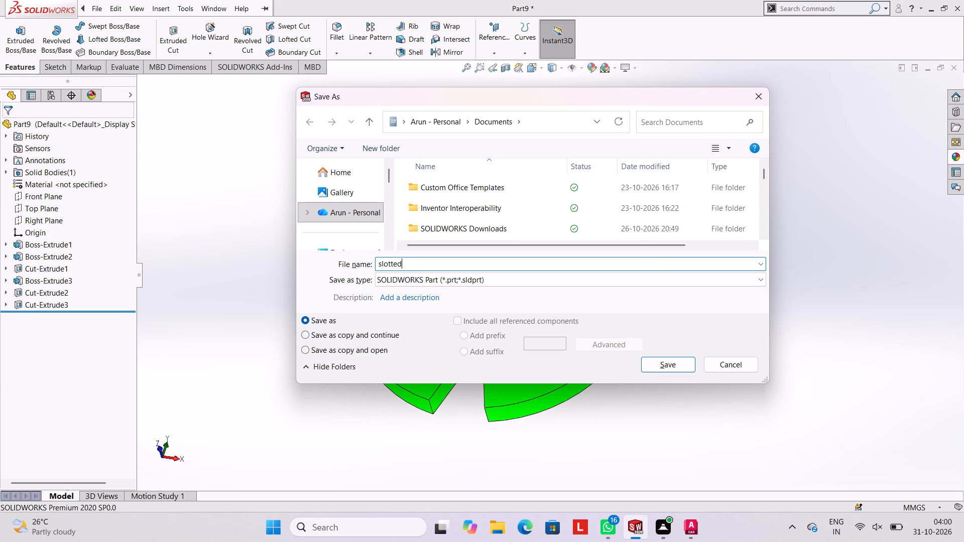
{"action": "type", "text": "flange"}
{"action": "key", "text": "space"}
{"action": "key", "text": "BackSpace"}
{"action": "key", "text": "BackSpace"}
{"action": "key", "text": "BackSpace"}
{"action": "key", "text": "BackSpace"}
{"action": "key", "text": "BackSpace"}
{"action": "key", "text": "BackSpace"}
{"action": "key", "text": "BackSpace"}
{"action": "key", "text": "space"}
{"action": "type", "text": "flan"}
{"action": "type", "text": "ge"}
{"action": "key", "text": "space"}
{"action": "type", "text": "hub"}
{"action": "key", "text": "space"}
{"action": "left_click", "coordinate": [683, 361]}
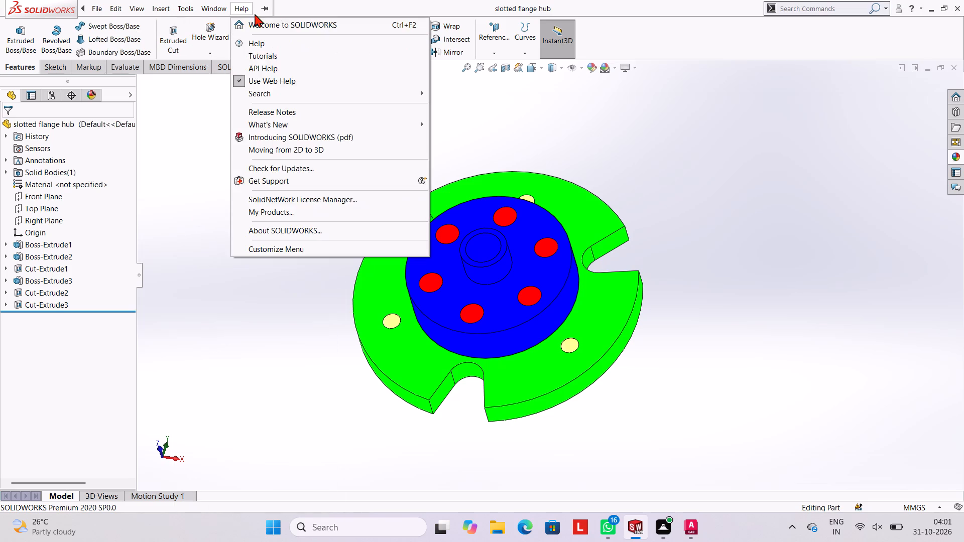
Save a copy of the slotted flange hub in Adobe Portable Document Format (*.pdf) in the Documents folder.
{"action": "left_click", "coordinate": [290, 7]}
{"action": "left_click", "coordinate": [173, 6]}
{"action": "left_click", "coordinate": [181, 32]}
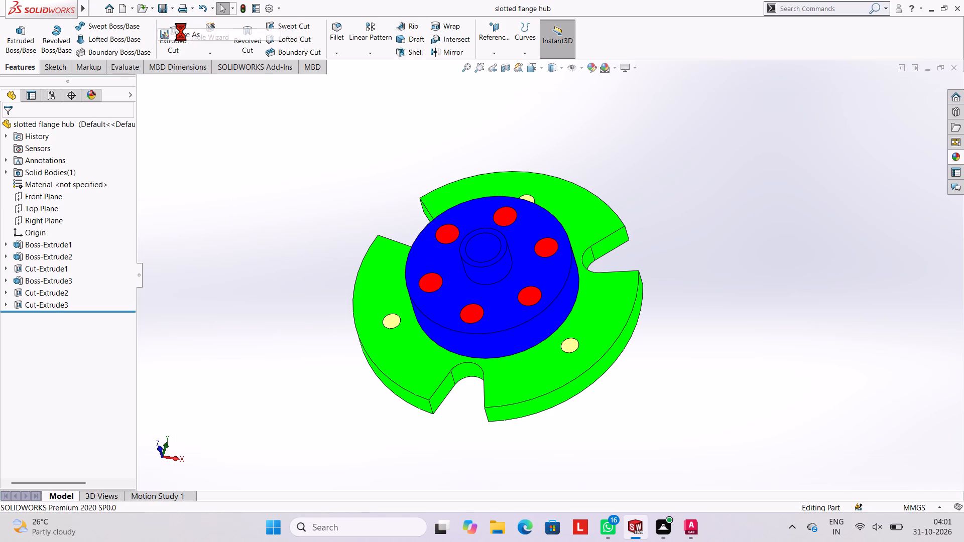
{"action": "left_click", "coordinate": [492, 275]}
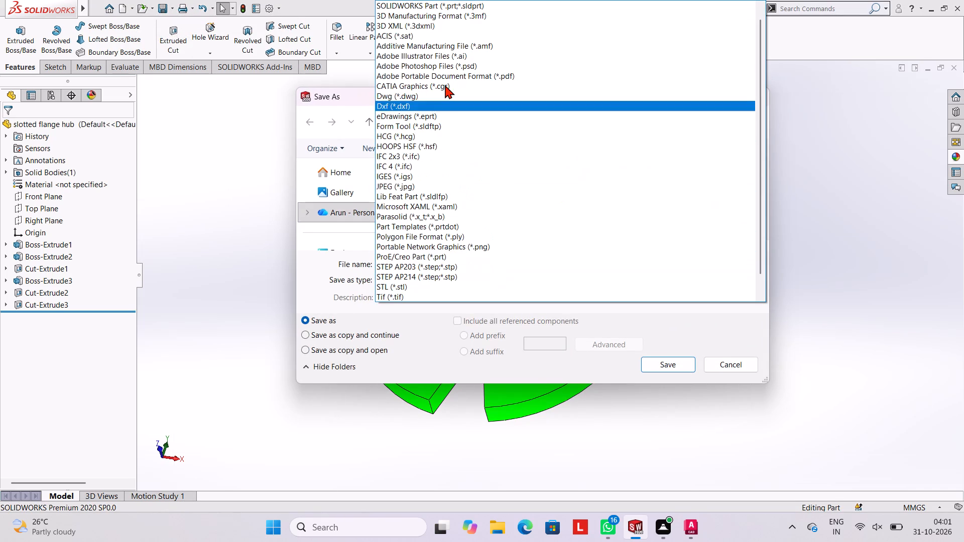
{"action": "left_click", "coordinate": [441, 76]}
{"action": "left_click", "coordinate": [679, 385]}
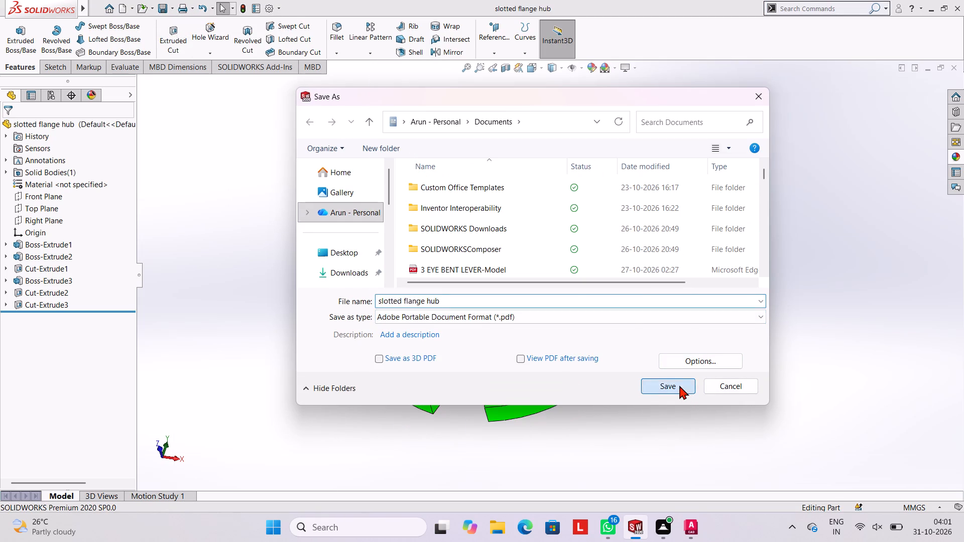